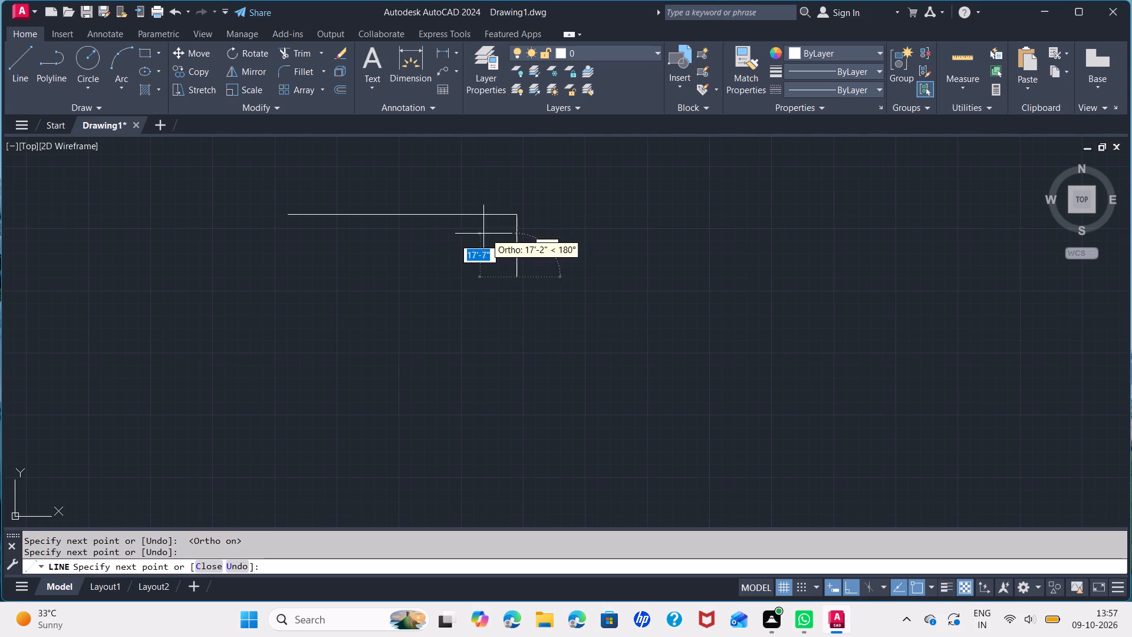
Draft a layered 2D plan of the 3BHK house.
Leave the running Line command and erase the two existing connected lines.
key(Escape)
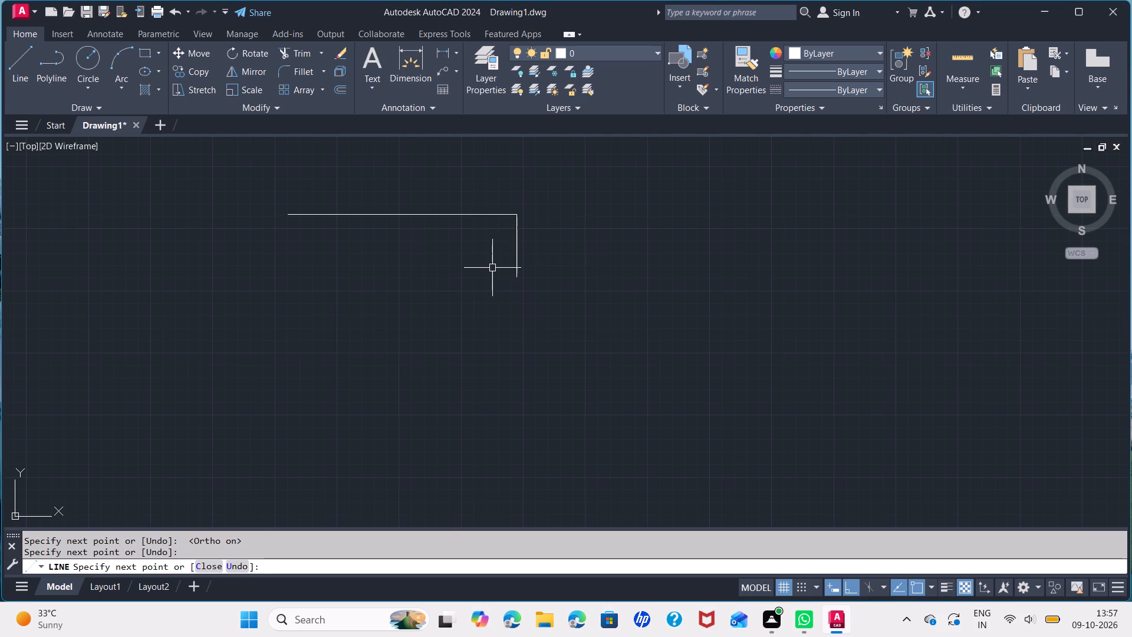
click(265, 192)
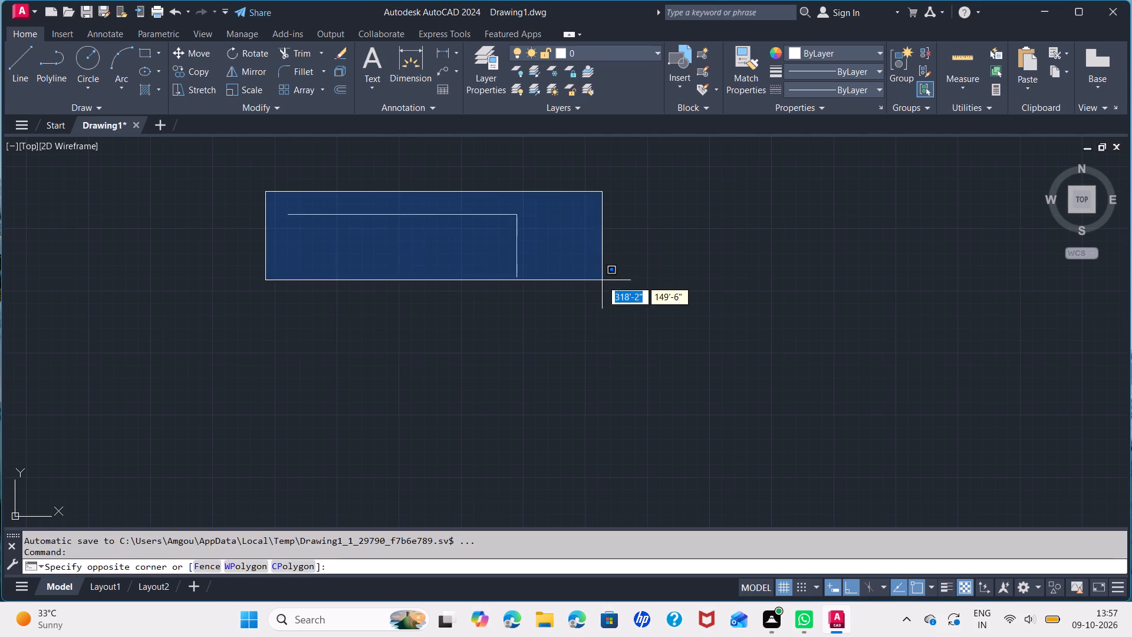
click(595, 324)
key(Delete)
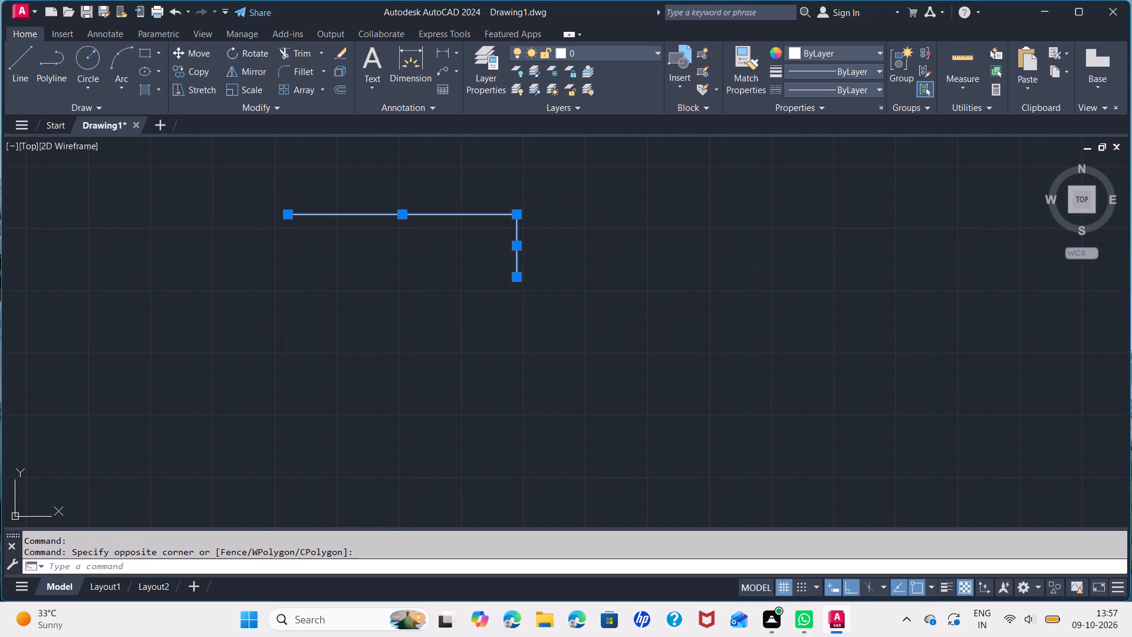
Draw a 13' horizontal line to the right, continuing with an 11'3" vertical line down from its right end.
key(l)
key(Return)
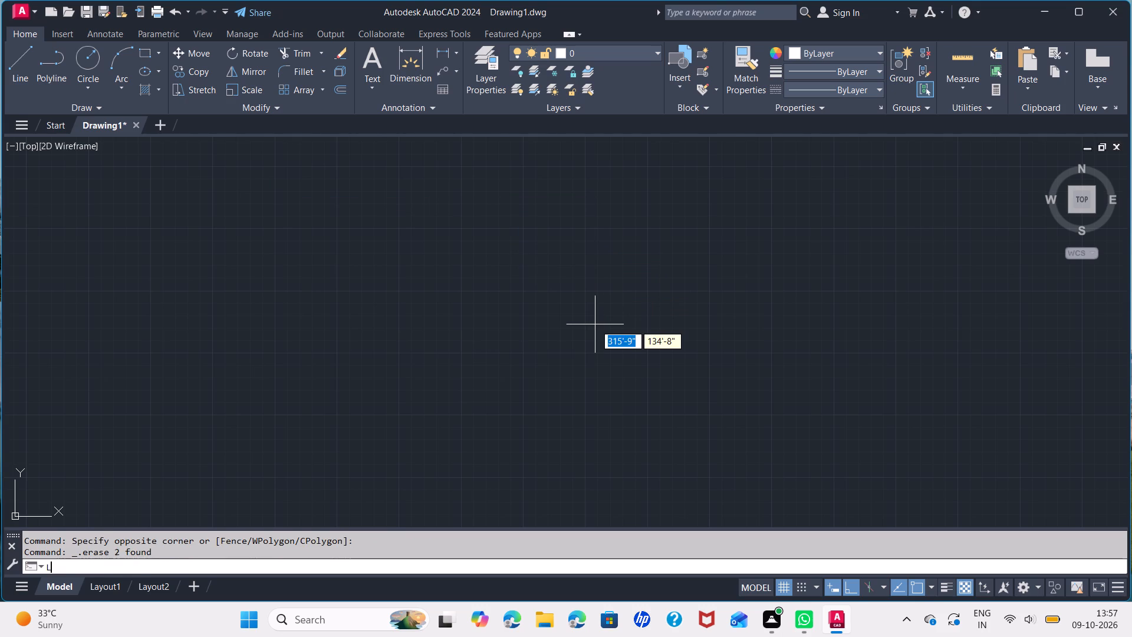
click(218, 215)
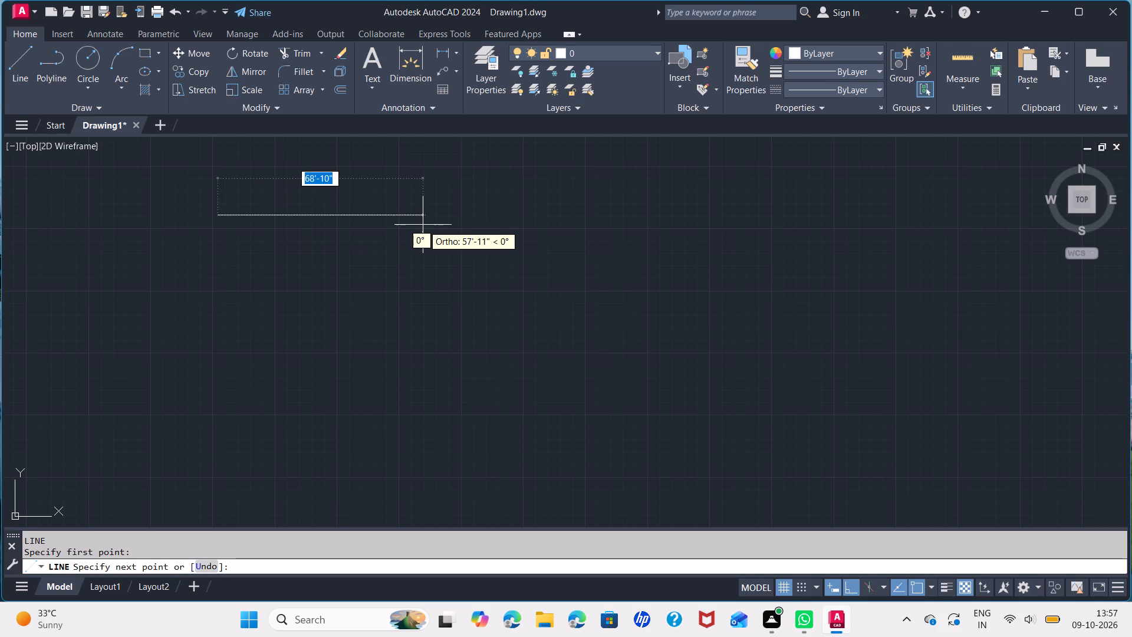
text(13')
key(Return)
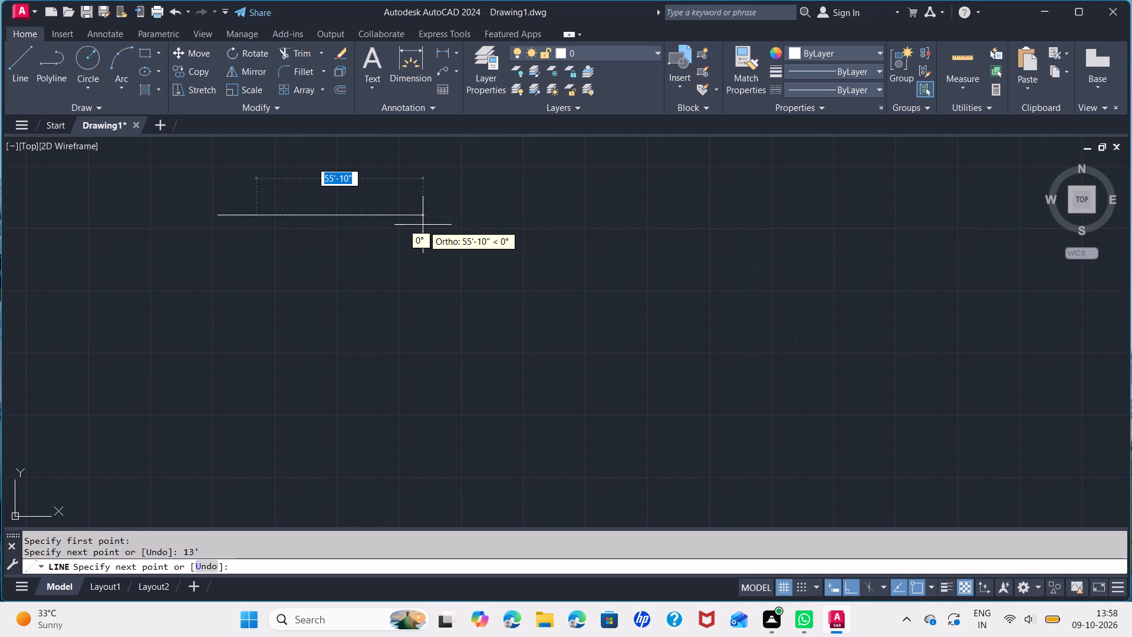
scroll(252, 251, up, 3)
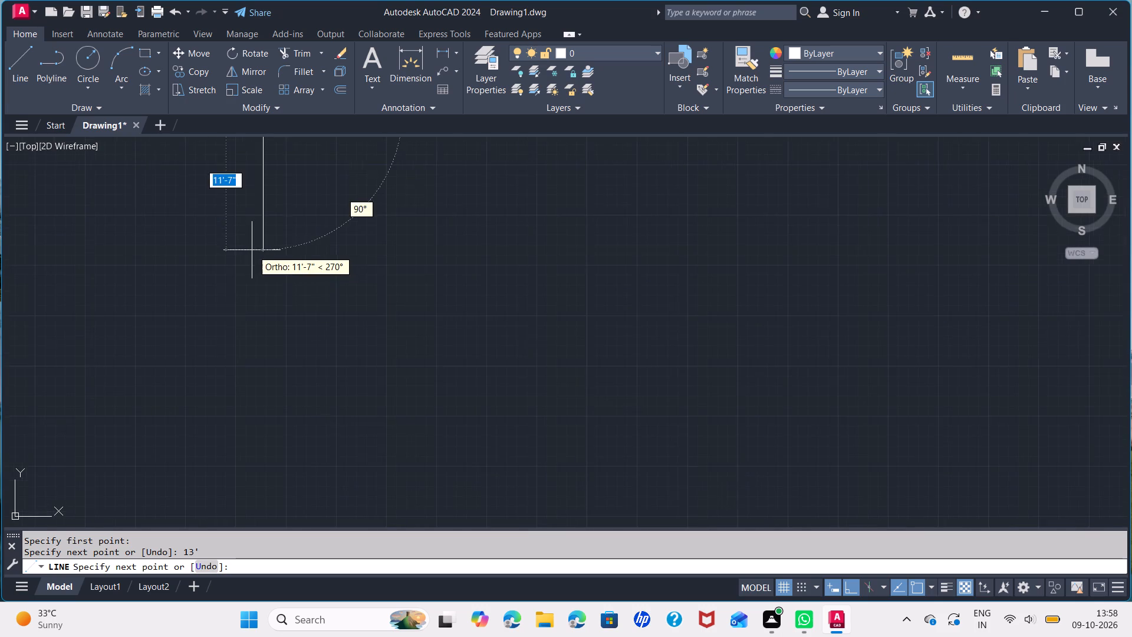
middle_drag(252, 250, 624, 445)
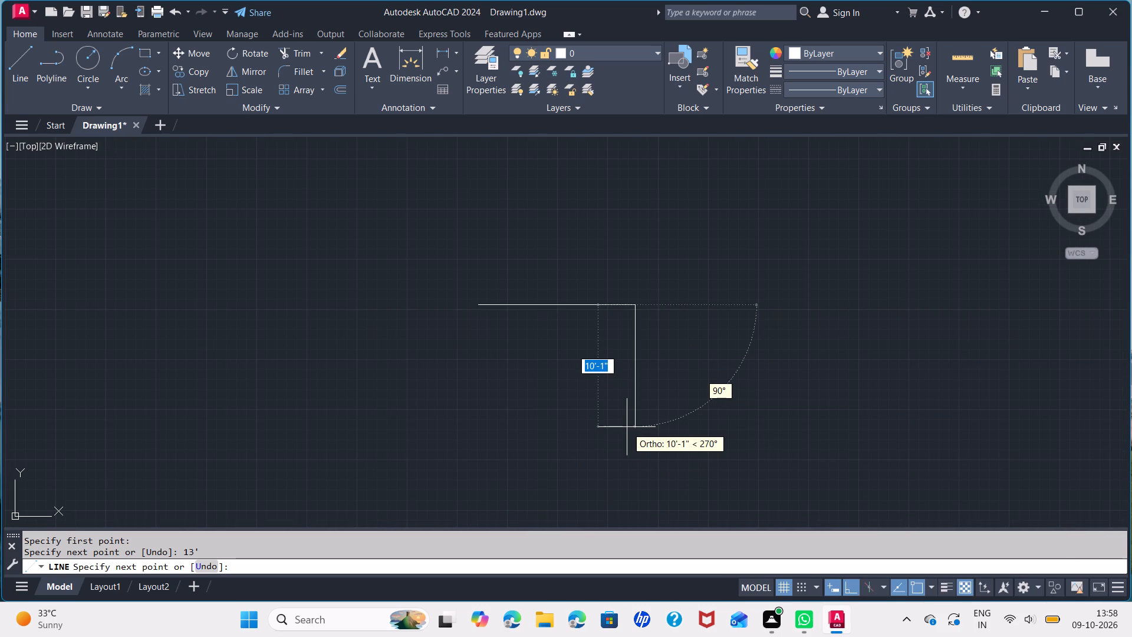
text(11'3)
key(Return)
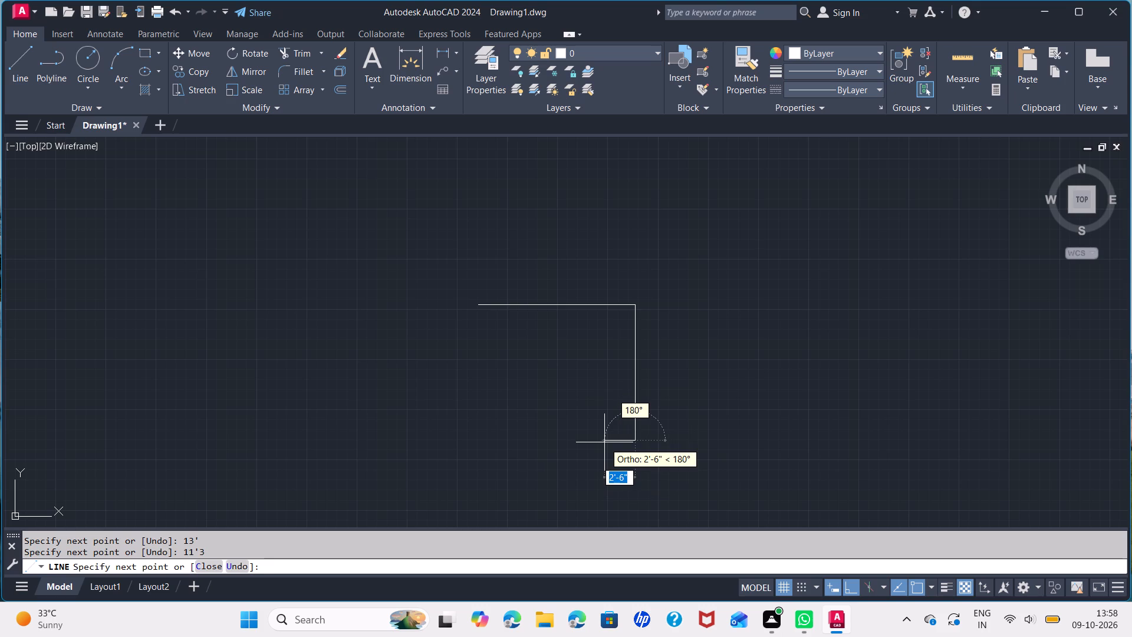
key(space)
Draw an 11'3" vertical line down from the left end of the 13' top line.
key(space)
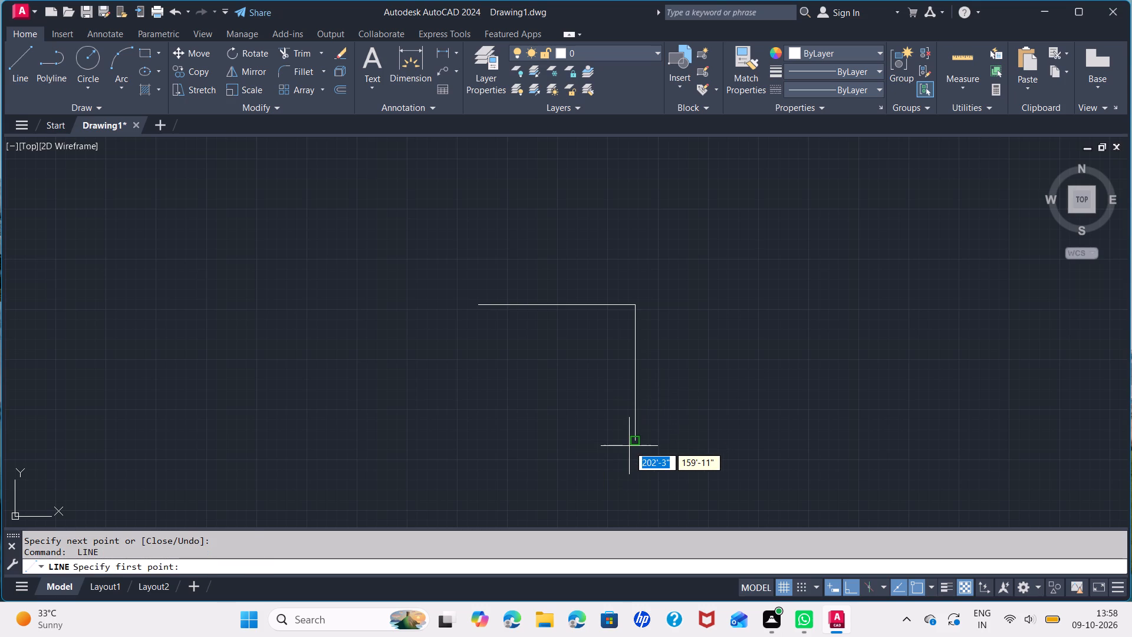
click(476, 308)
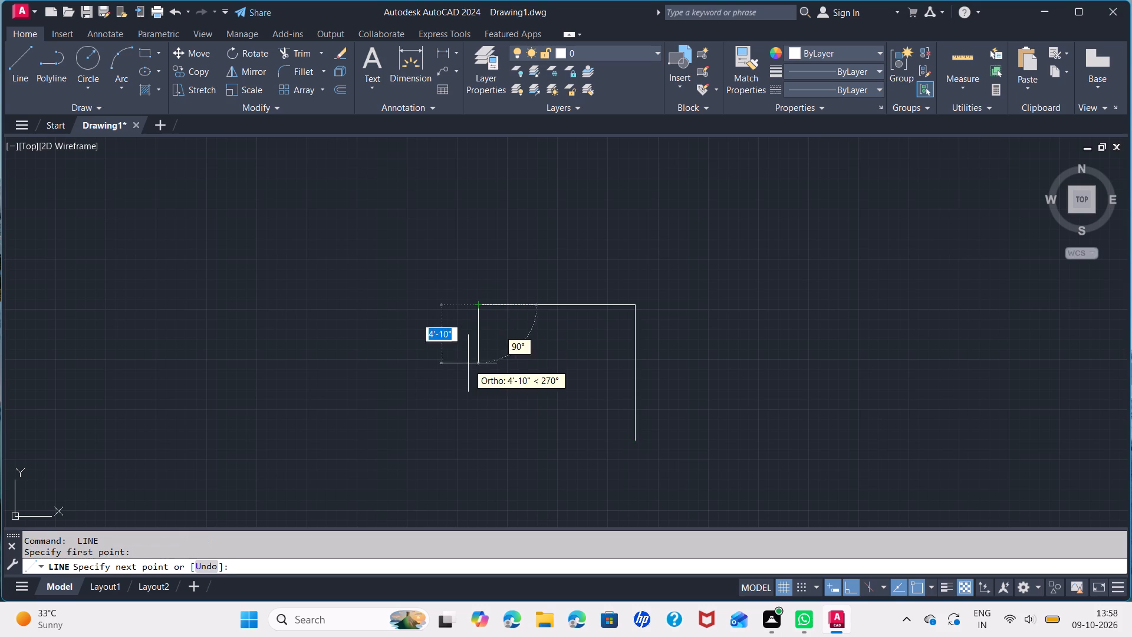
text(11')
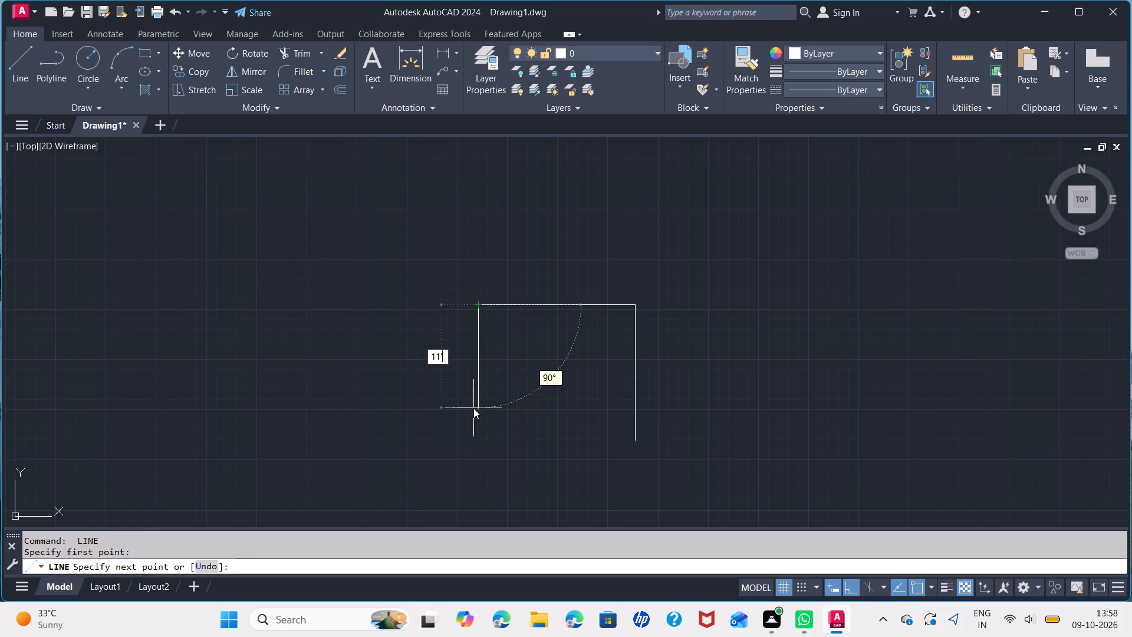
key(3)
key(Return)
key(space)
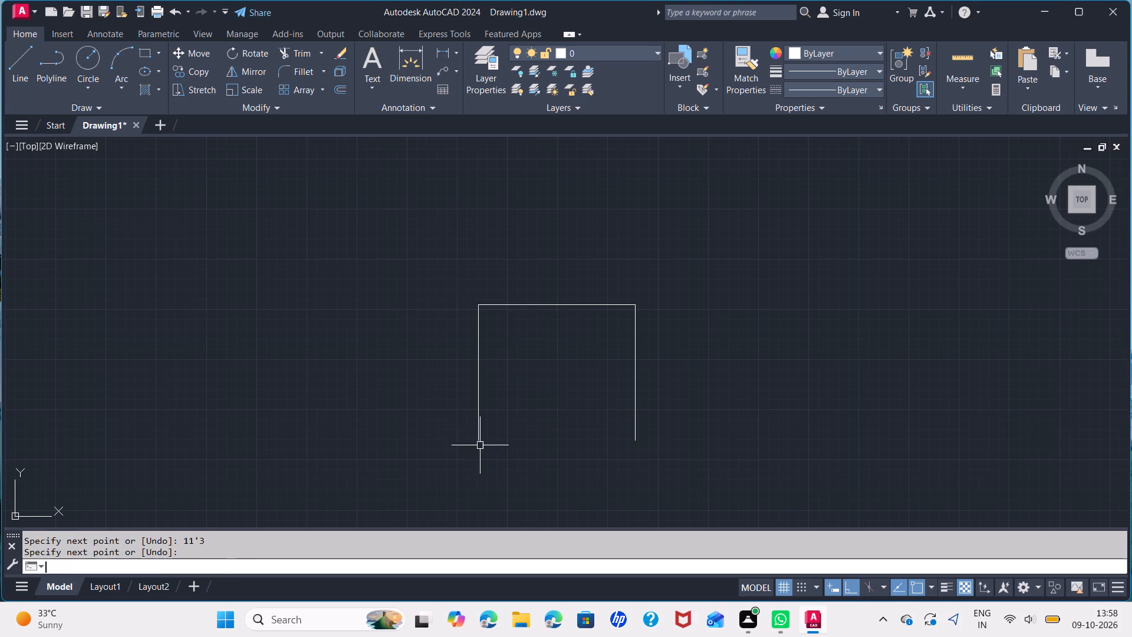
Draw a closed rectangle 6'9" wide and 4' high, its top-left corner at the lower end of the left wall line.
key(space)
click(478, 439)
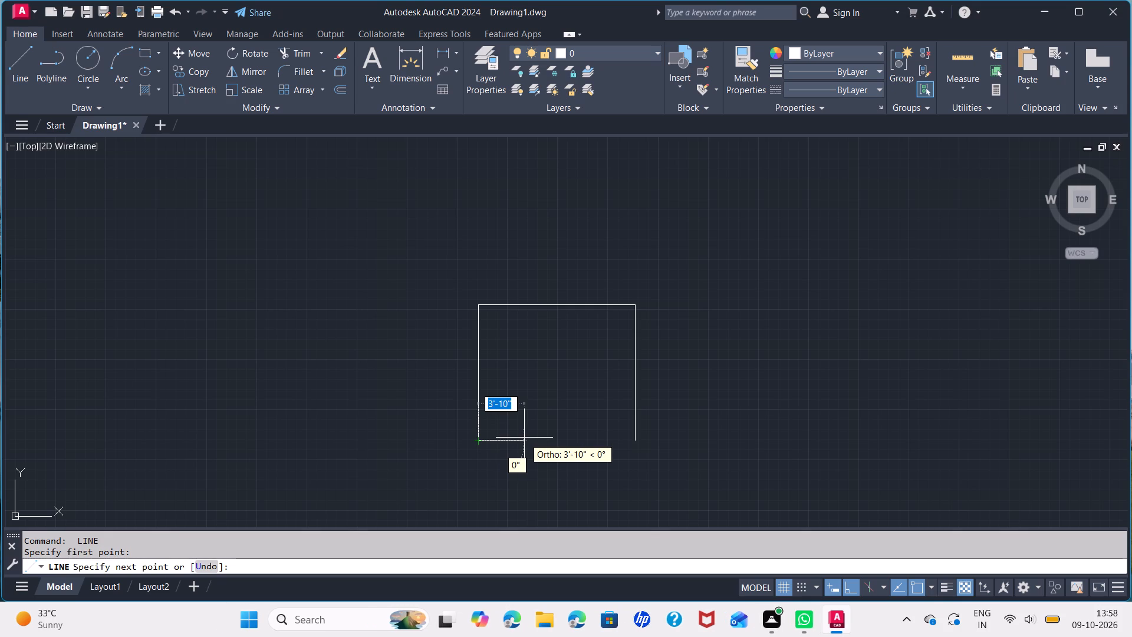
text(6'9)
key(Return)
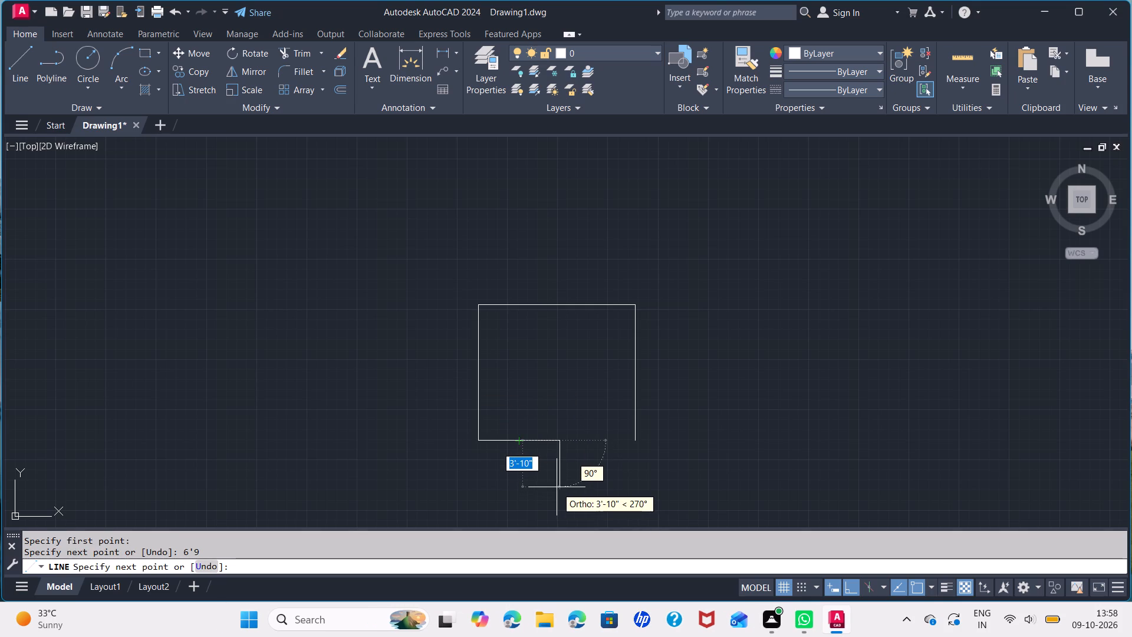
text(4')
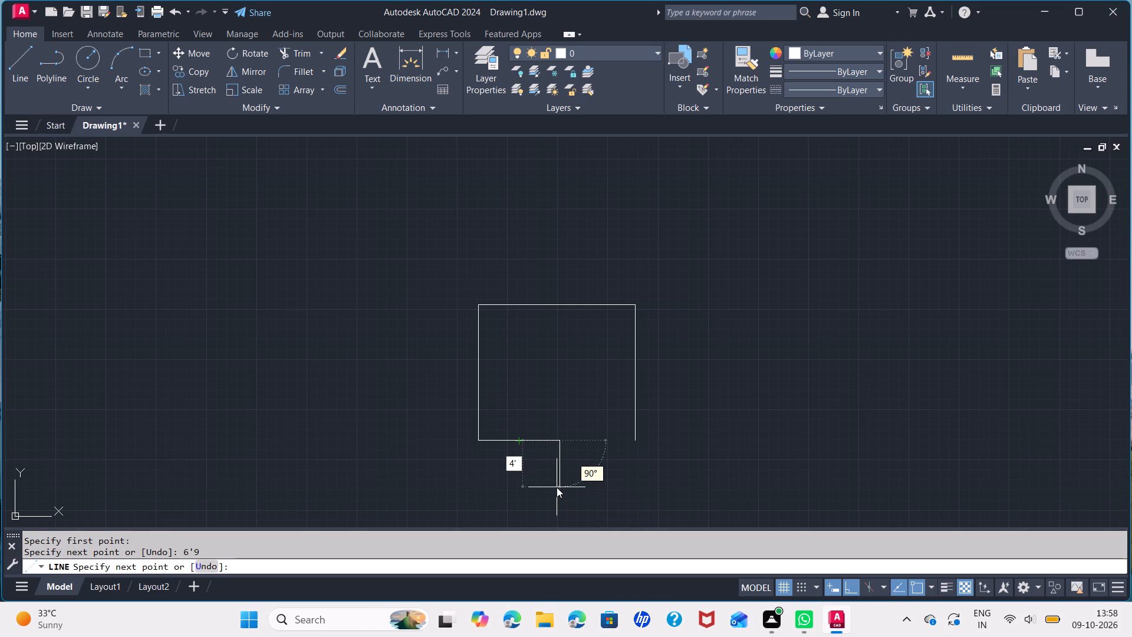
key(Return)
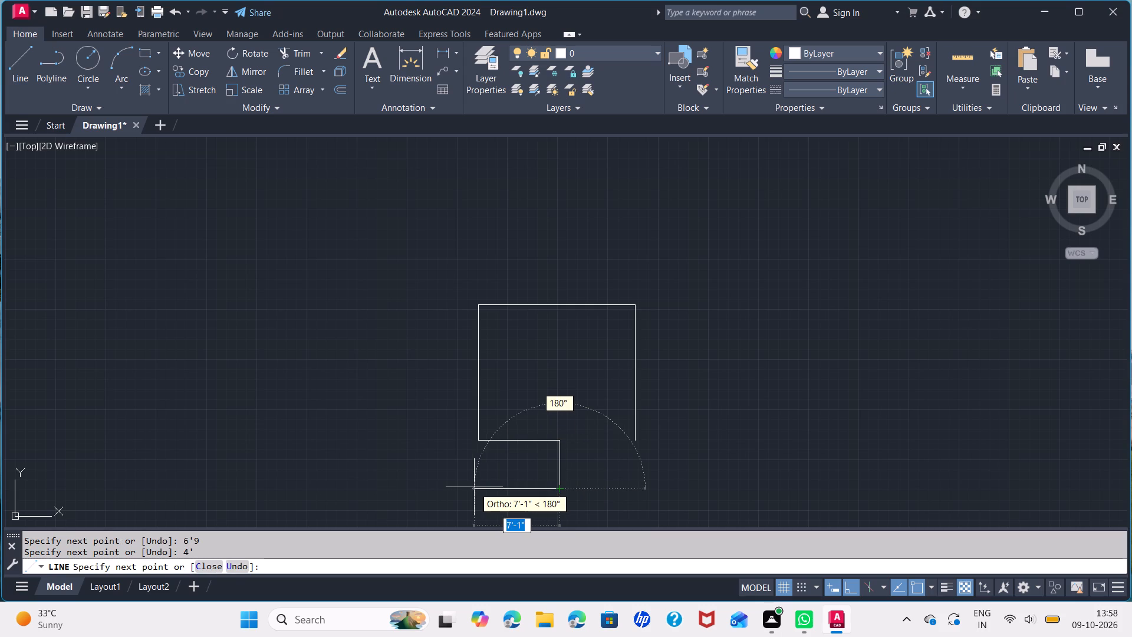
text(6'9)
key(Return)
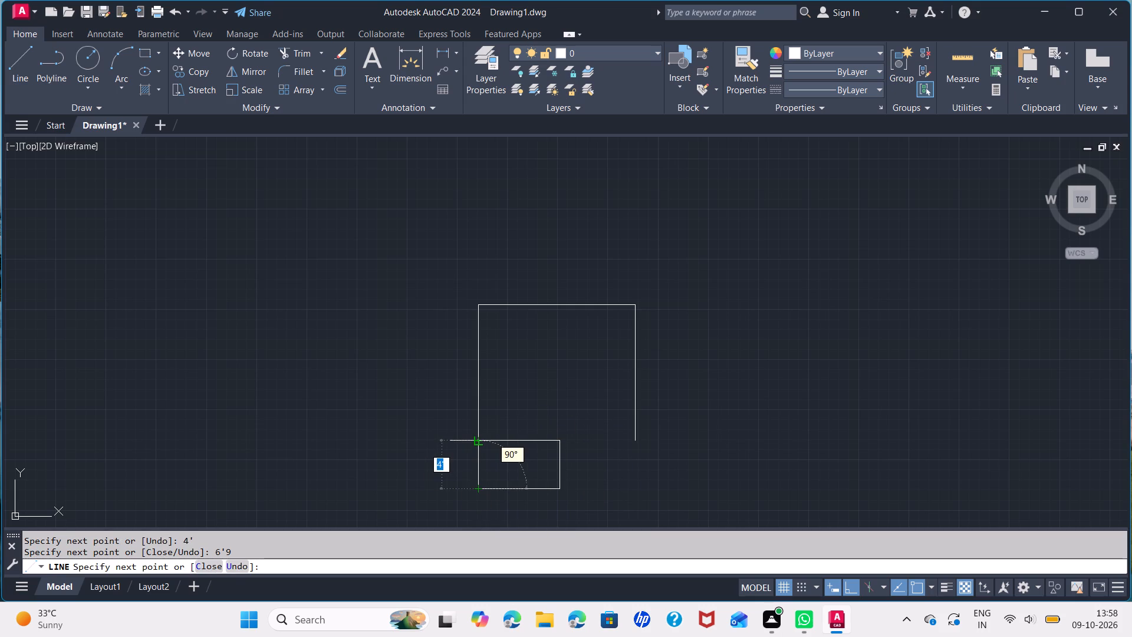
click(475, 438)
key(space)
Extend the left side with a 4' vertical line down from the small rectangle's bottom-left corner.
scroll(486, 455, down, 1)
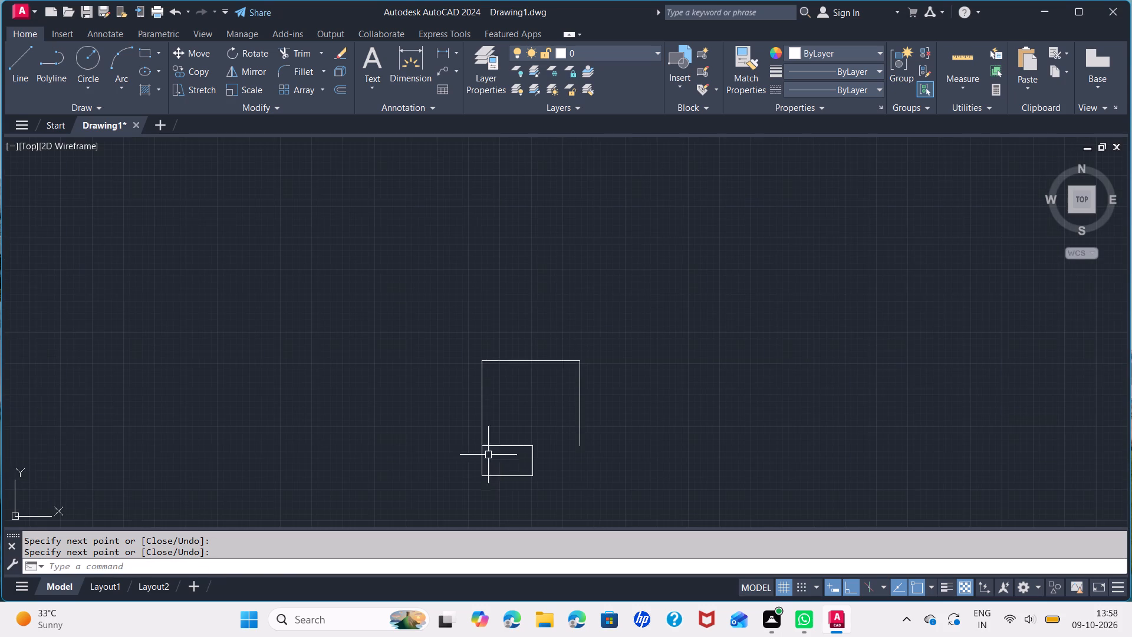
middle_drag(499, 461, 475, 336)
key(space)
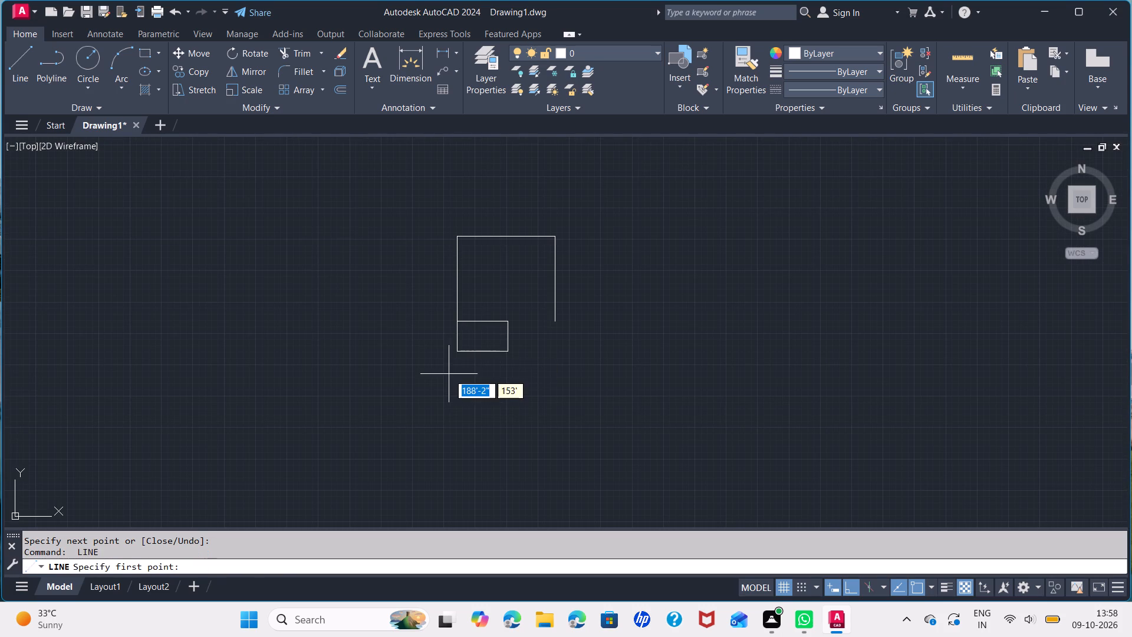
click(455, 355)
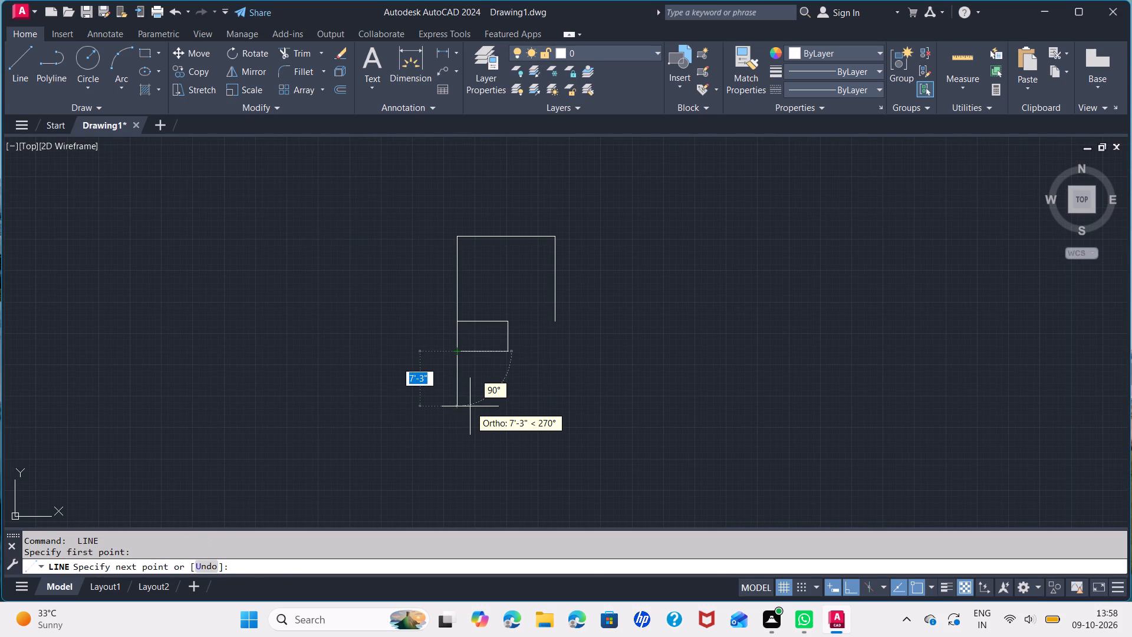
text(4')
key(Return)
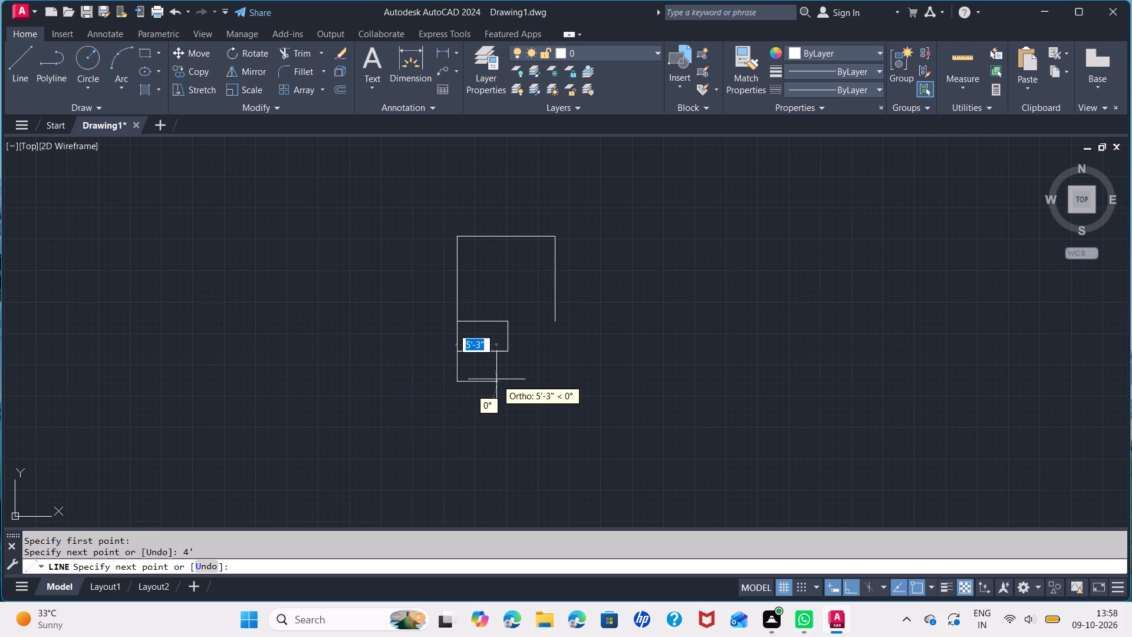
key(Tab)
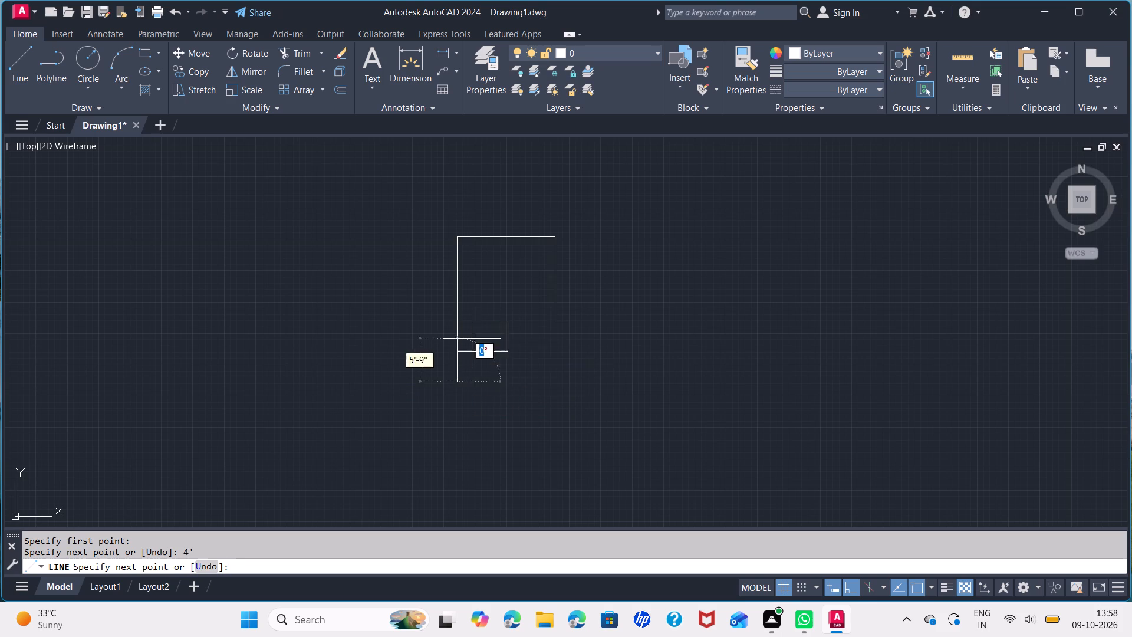
scroll(469, 337, up, 3)
key(space)
Draw a 7'9" line right from the rectangle's bottom-left corner, then 4' up and back to its top-right corner.
key(space)
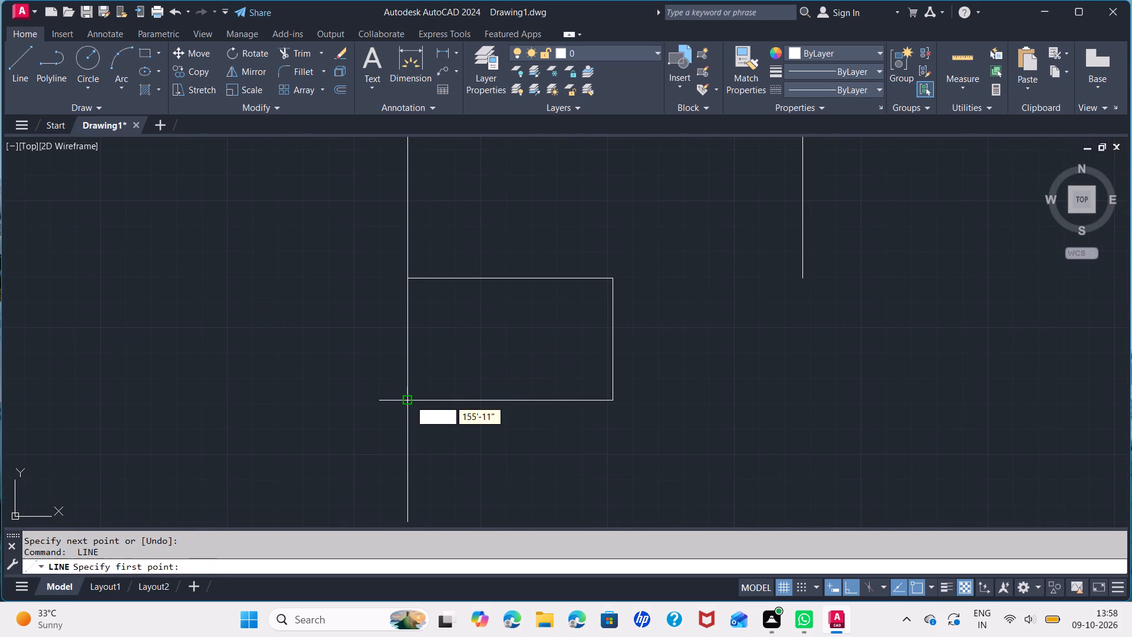
click(410, 400)
text(7'9)
key(Return)
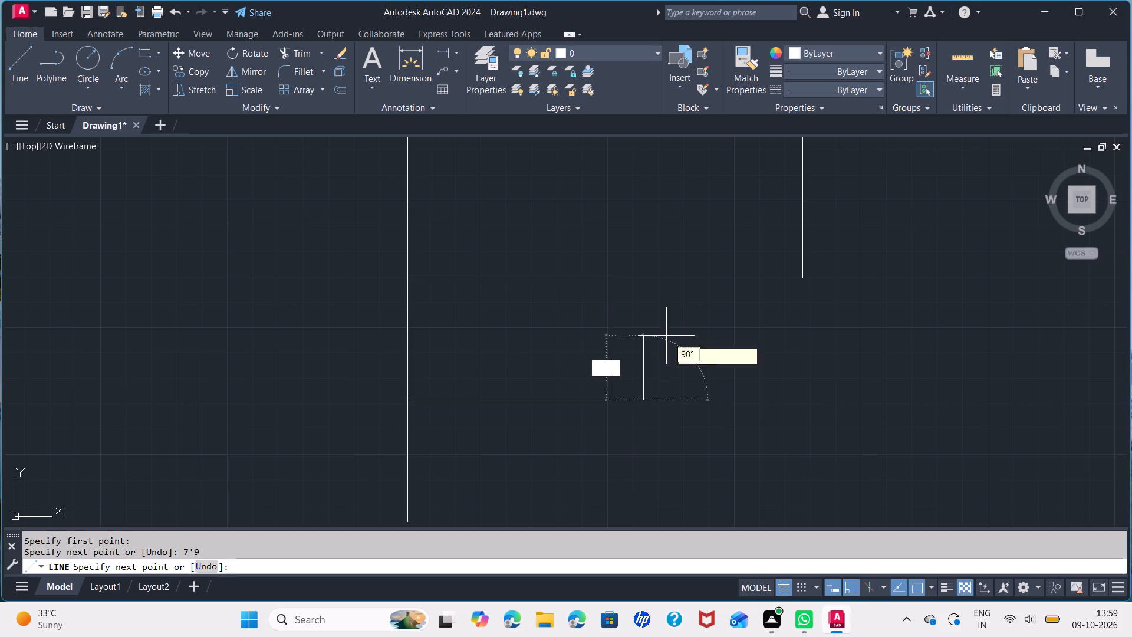
text(4')
key(Return)
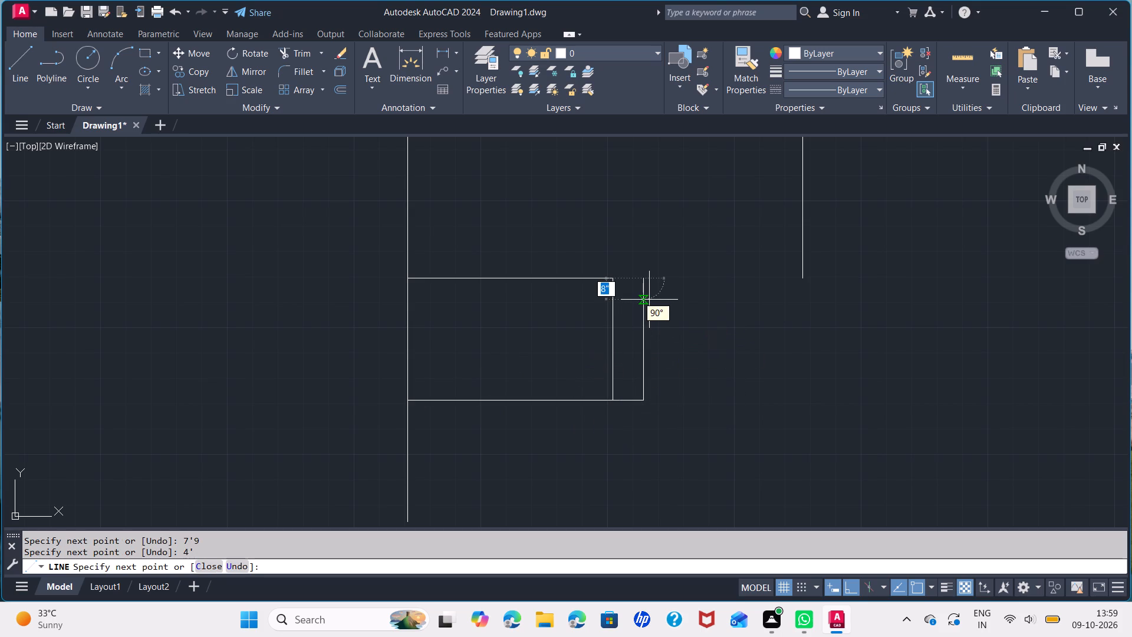
click(611, 277)
key(space)
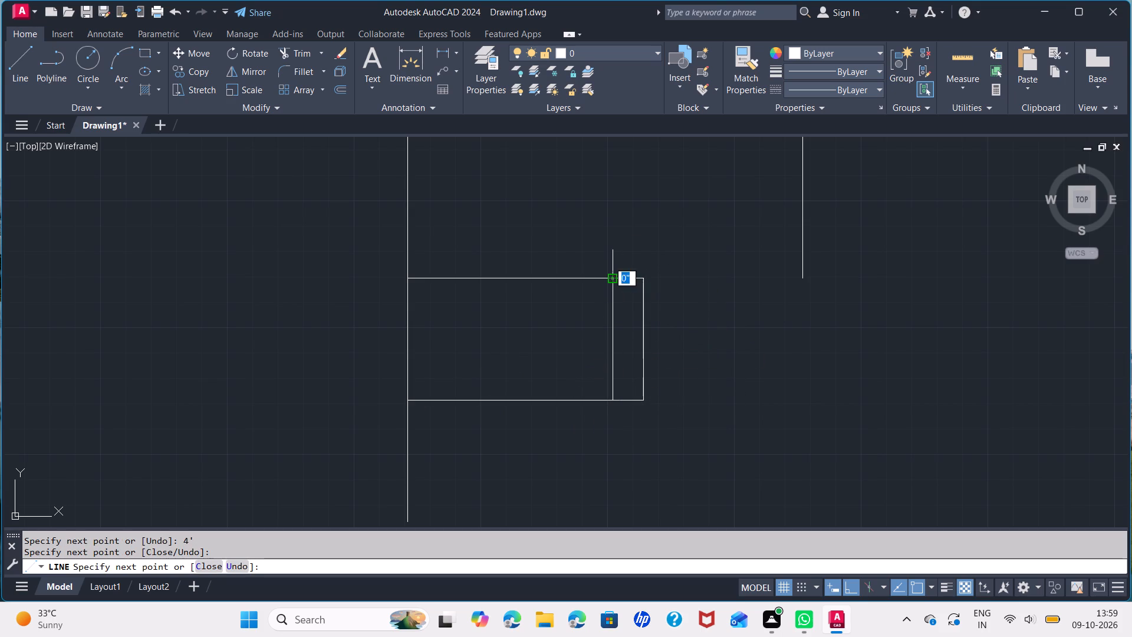
Erase the original 4' right side of the 6'9" rectangle, now inside the widened one.
click(613, 306)
key(Delete)
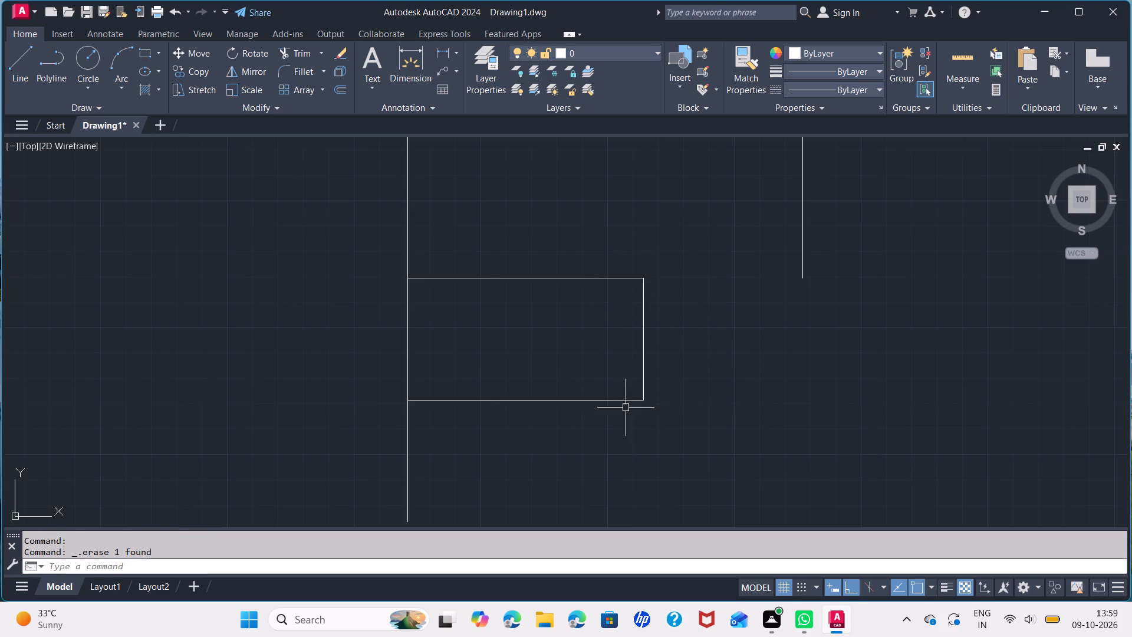
Draw a 6'9" line right from the lowest left end point and close it vertically up to the rectangle above.
middle_drag(612, 409, 634, 162)
key(space)
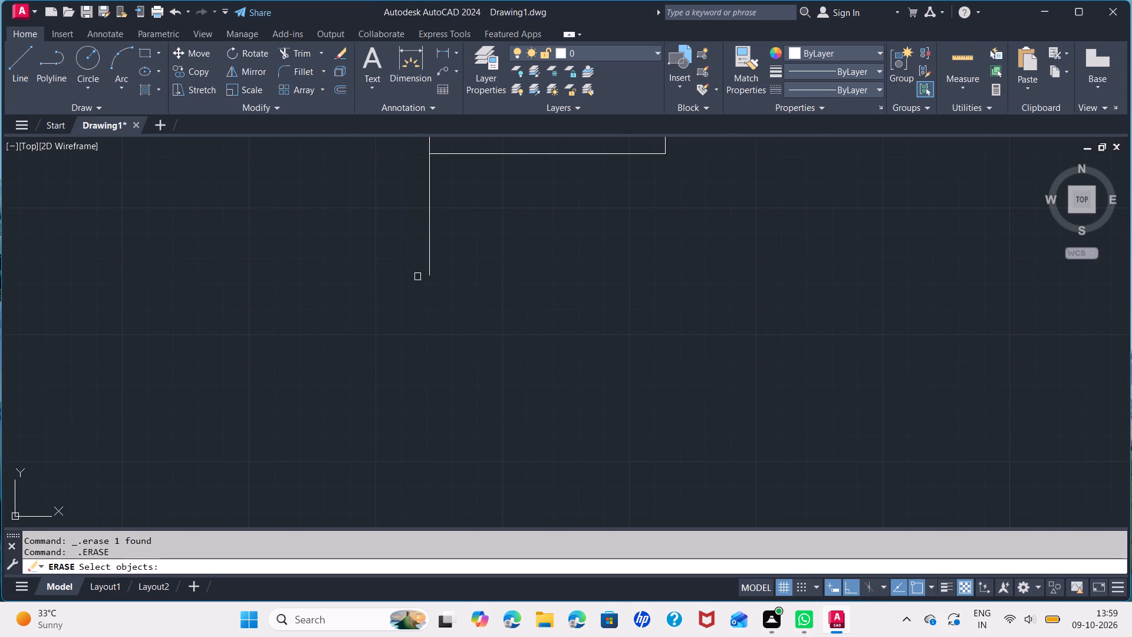
key(Escape)
key(l)
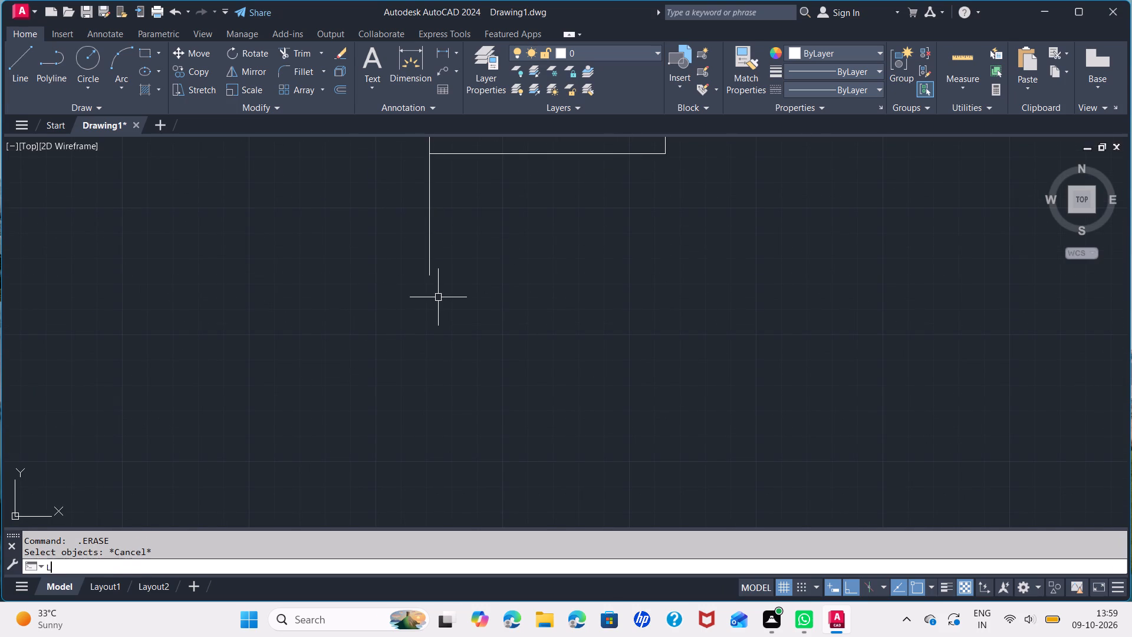
key(Return)
click(429, 275)
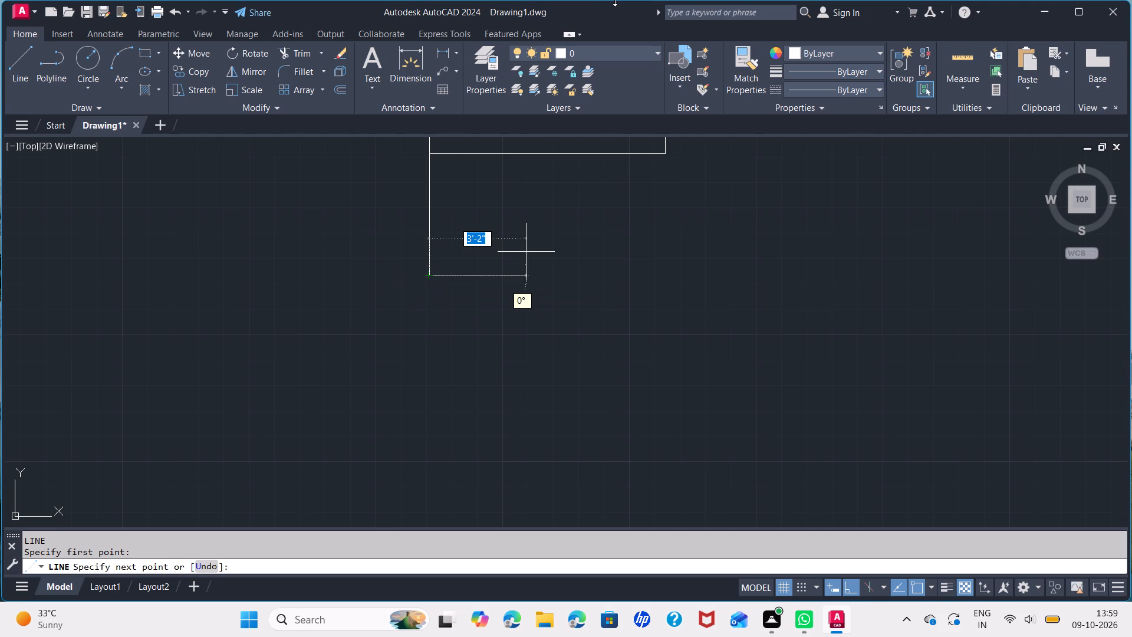
text(6'9)
key(Return)
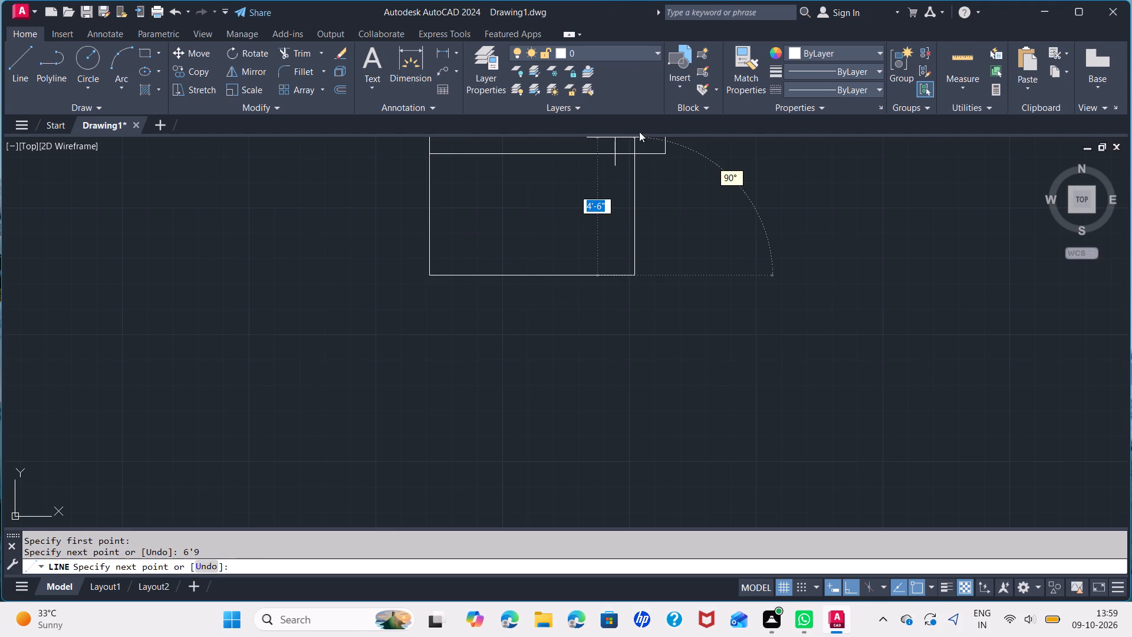
click(635, 151)
key(space)
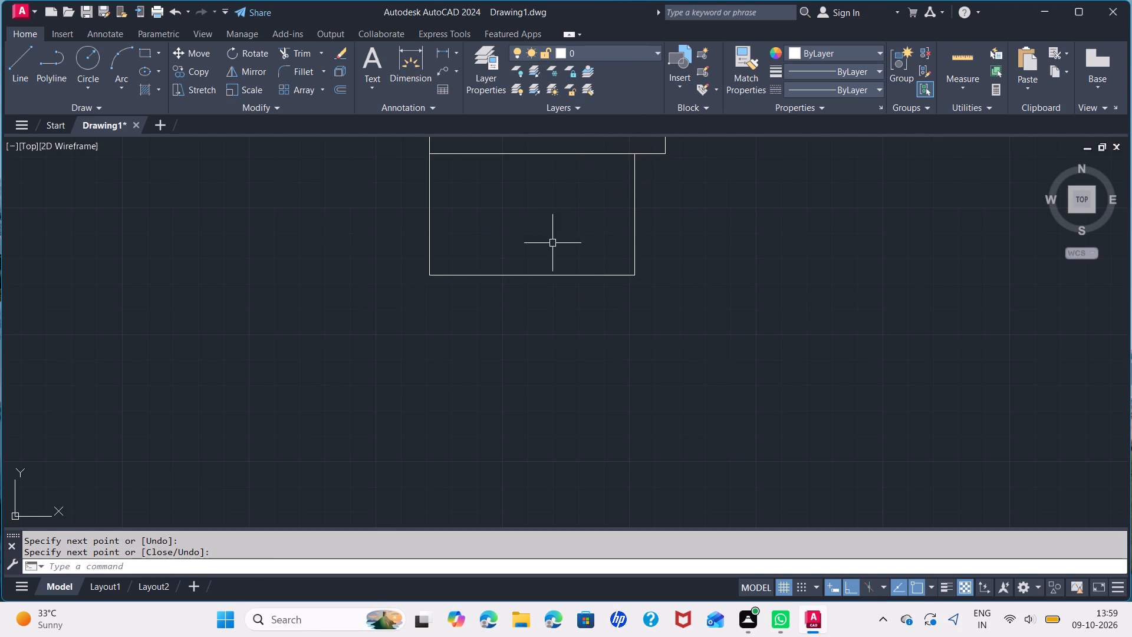
Draw an 11'6" line down from the lowest rectangle's bottom-left corner, ending with a short line about 5'5" to the right.
scroll(545, 248, down, 1)
middle_drag(572, 305, 573, 183)
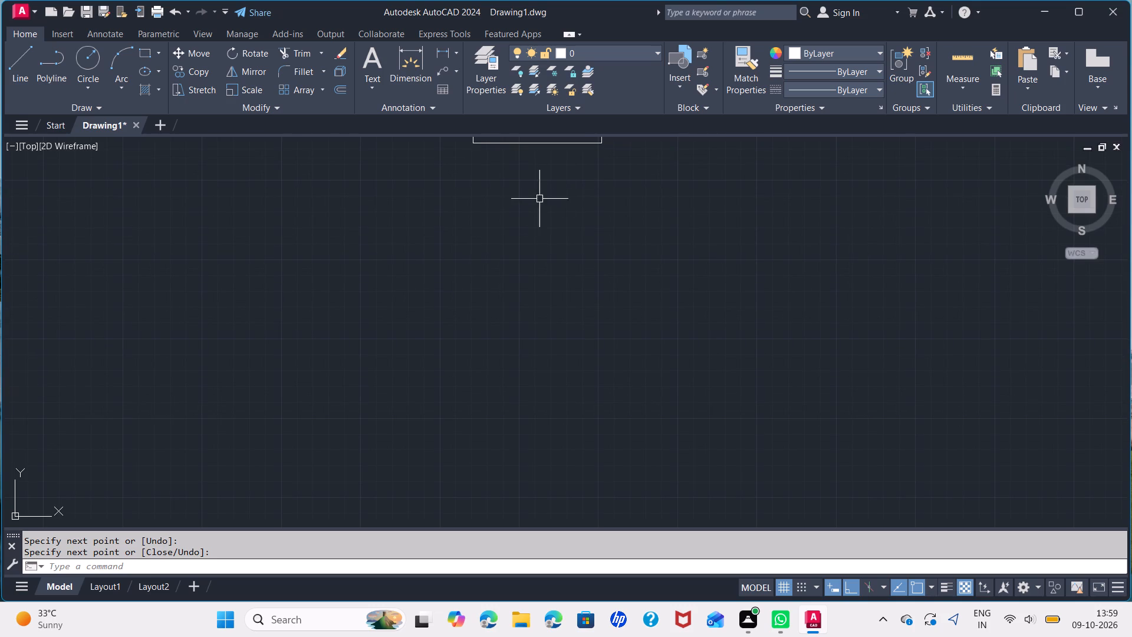
key(space)
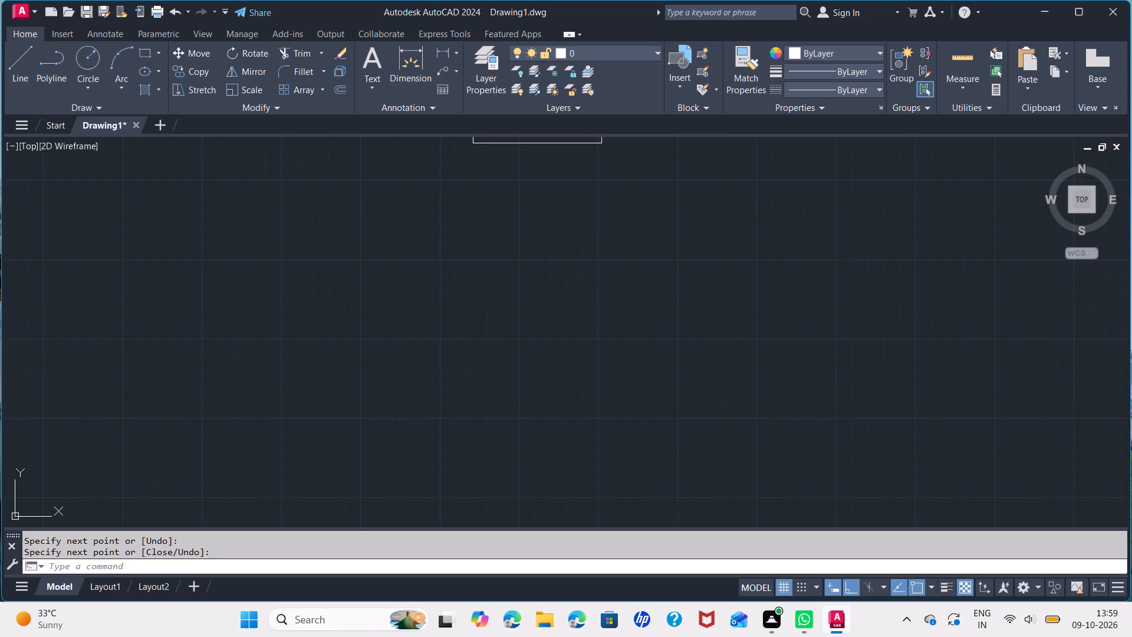
click(473, 145)
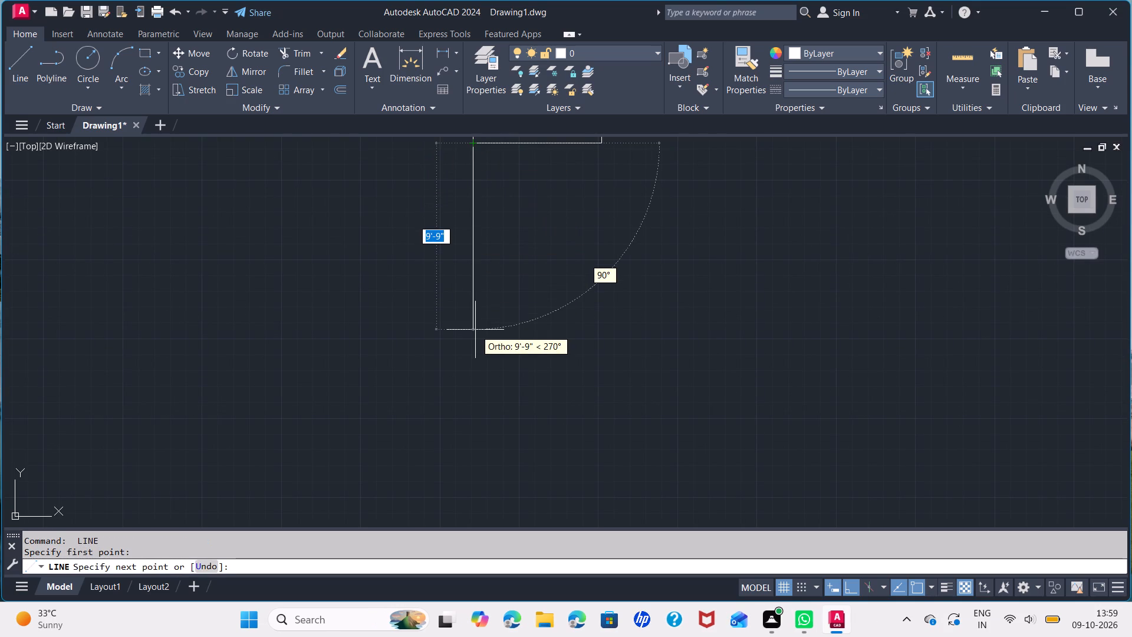
text(11'6)
key(Return)
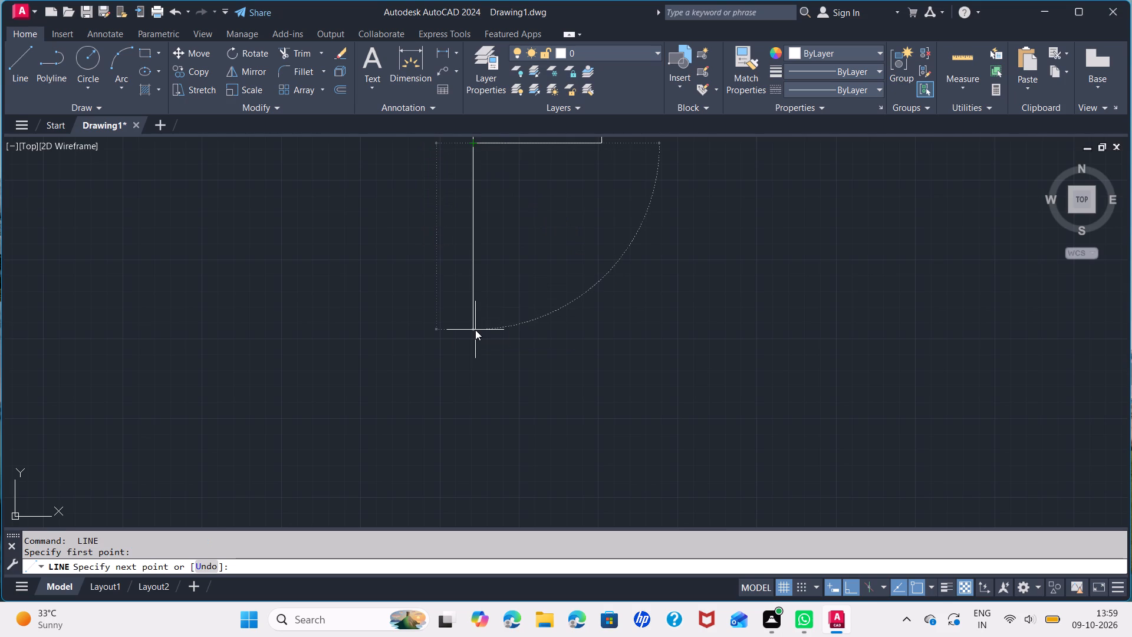
click(574, 375)
key(space)
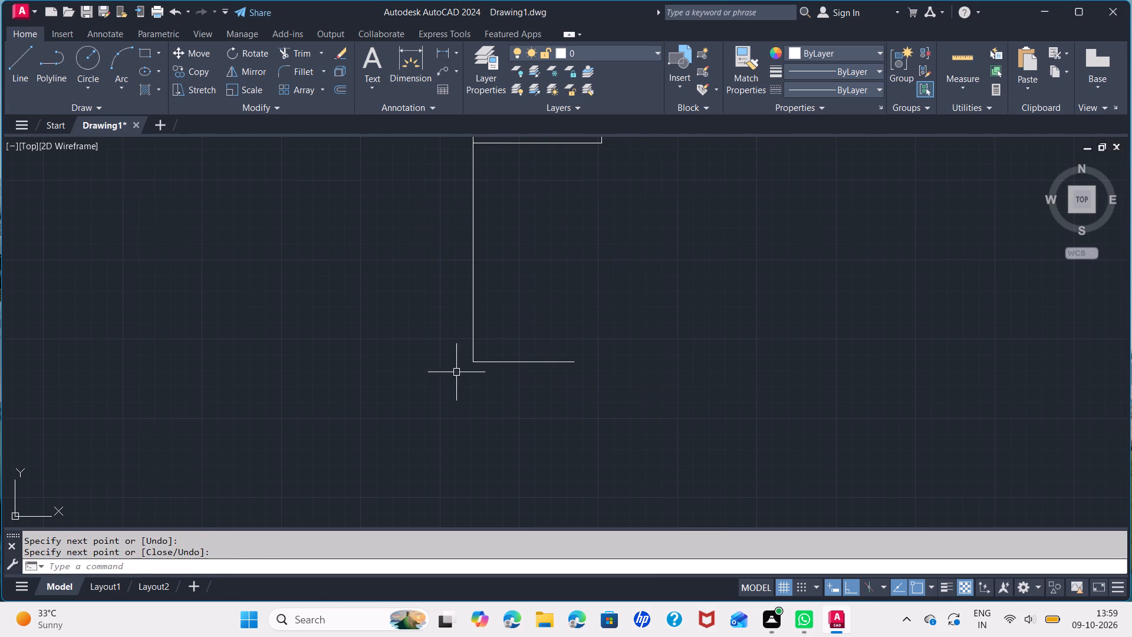
Extend the left side with a 9'9" vertical line down from the left end of the short horizontal line.
key(space)
click(473, 366)
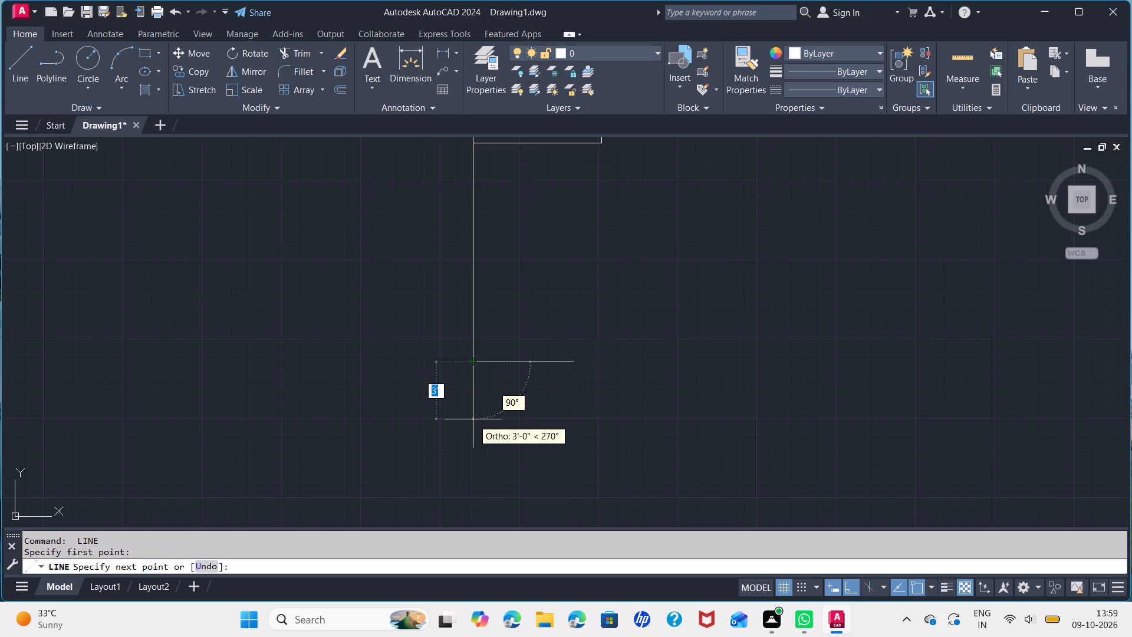
text(9'9)
key(Return)
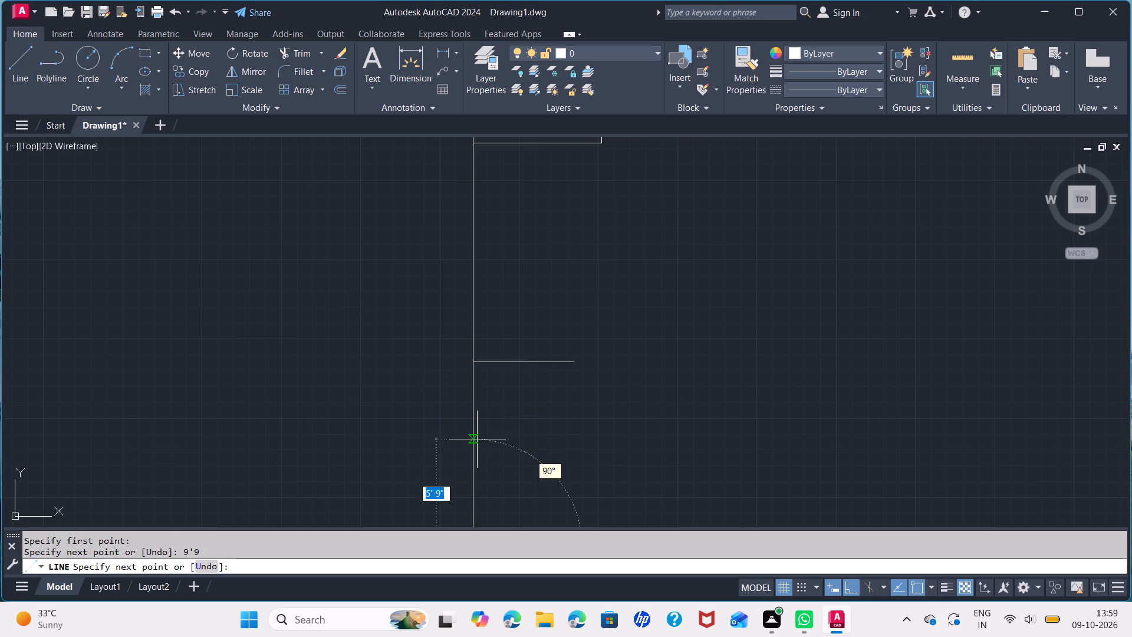
key(space)
Draw a 12'6" line right from the lowest left end point, followed by a 9'9" line up.
middle_drag(502, 455, 450, 215)
key(space)
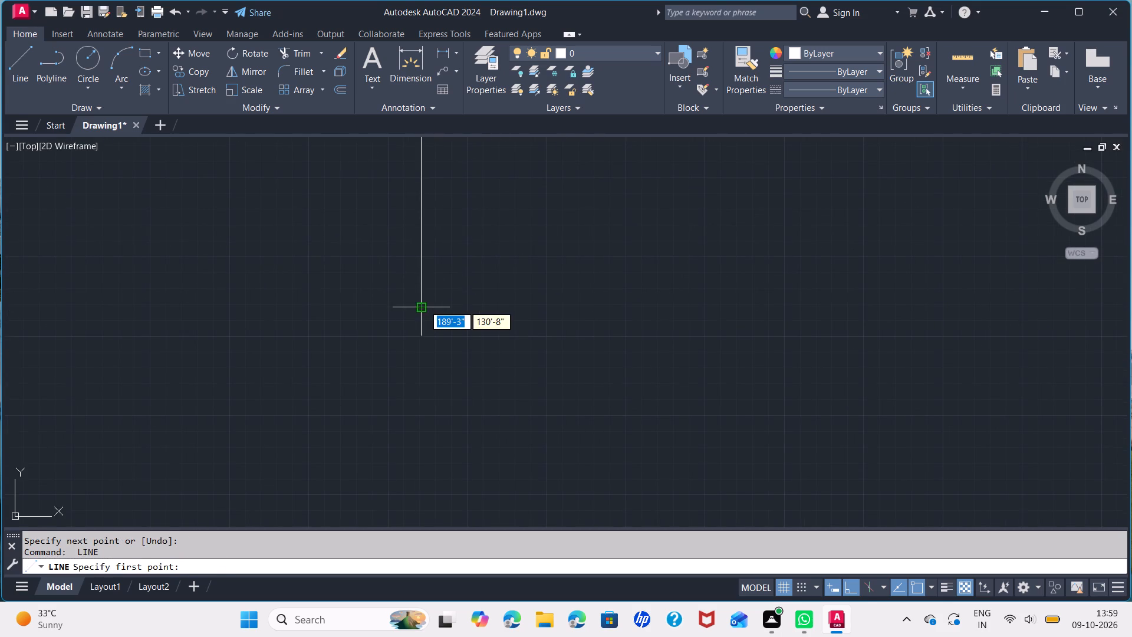
click(424, 305)
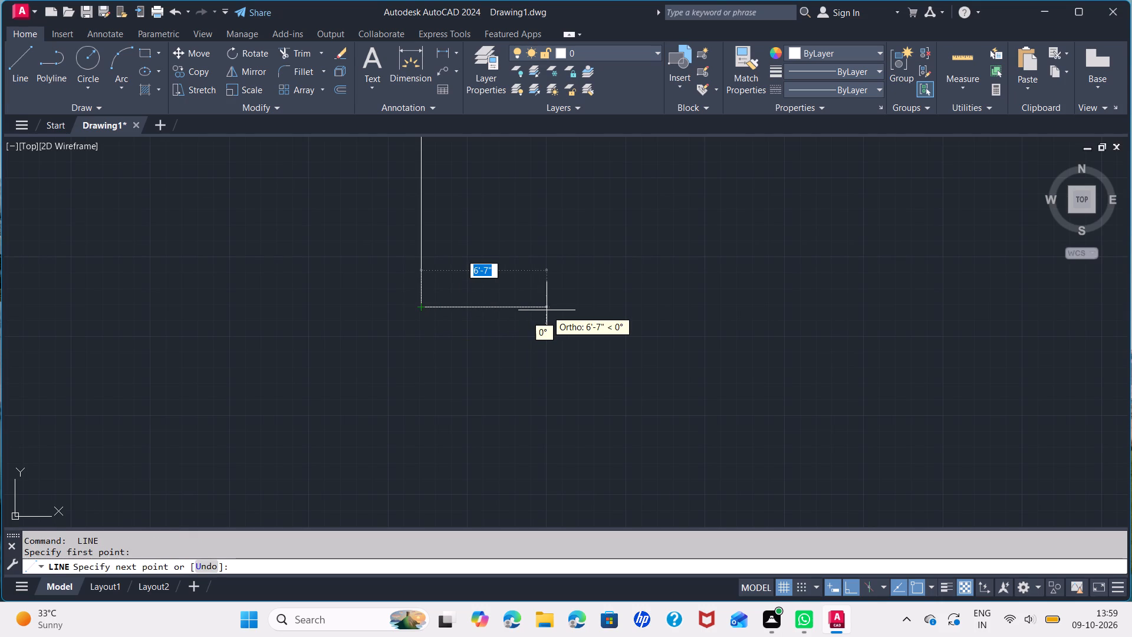
text(12'6)
key(Return)
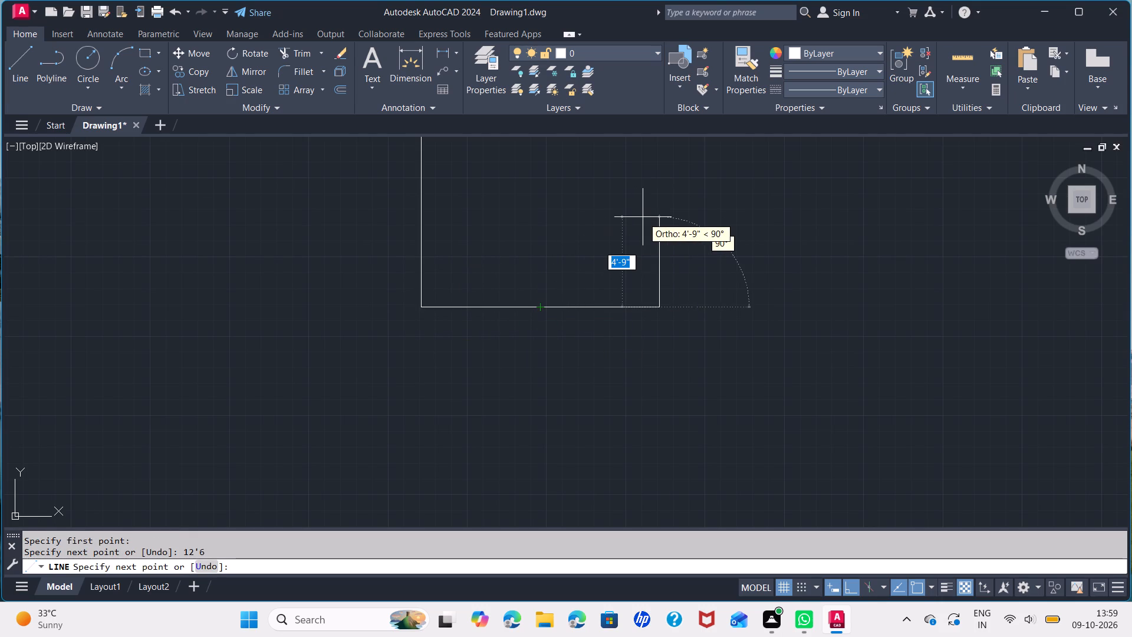
middle_drag(604, 191, 589, 327)
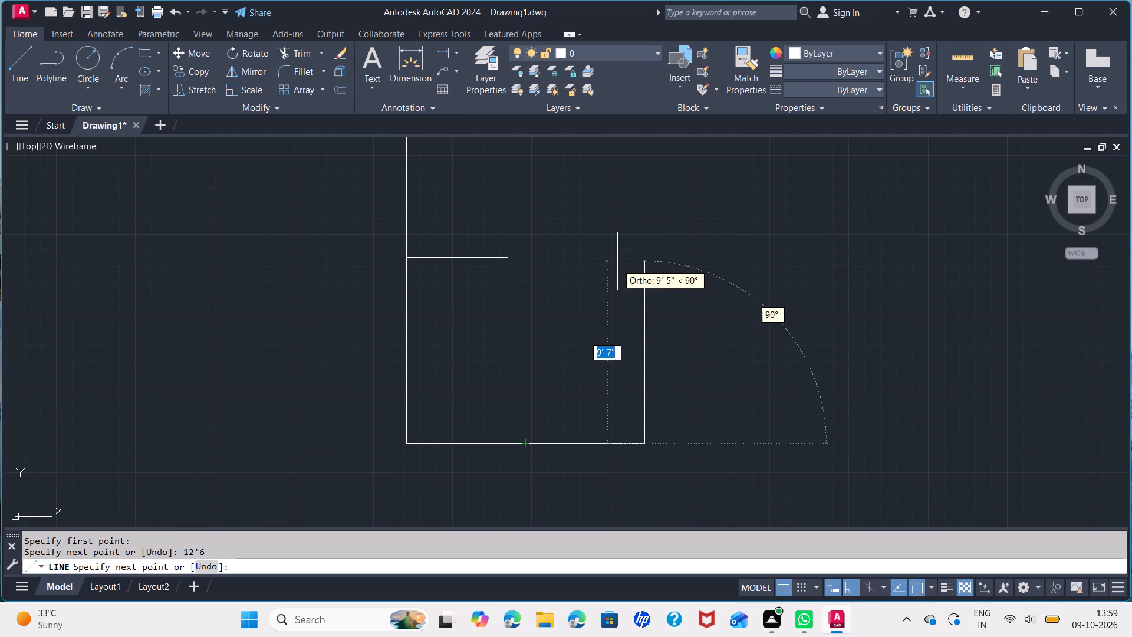
text(9'9)
key(Return)
key(space)
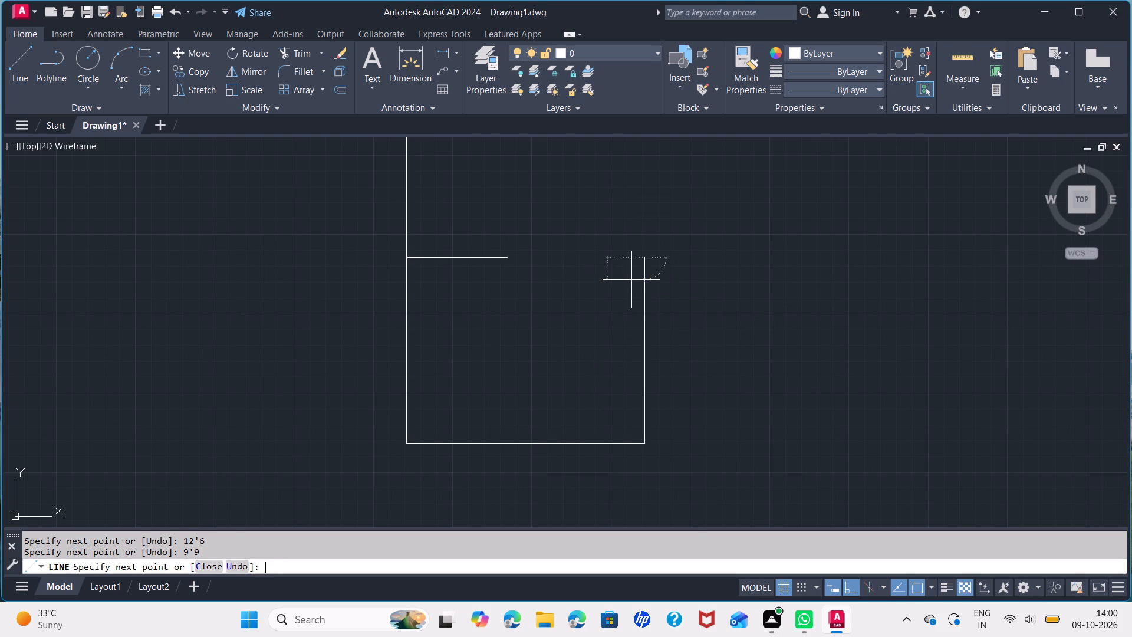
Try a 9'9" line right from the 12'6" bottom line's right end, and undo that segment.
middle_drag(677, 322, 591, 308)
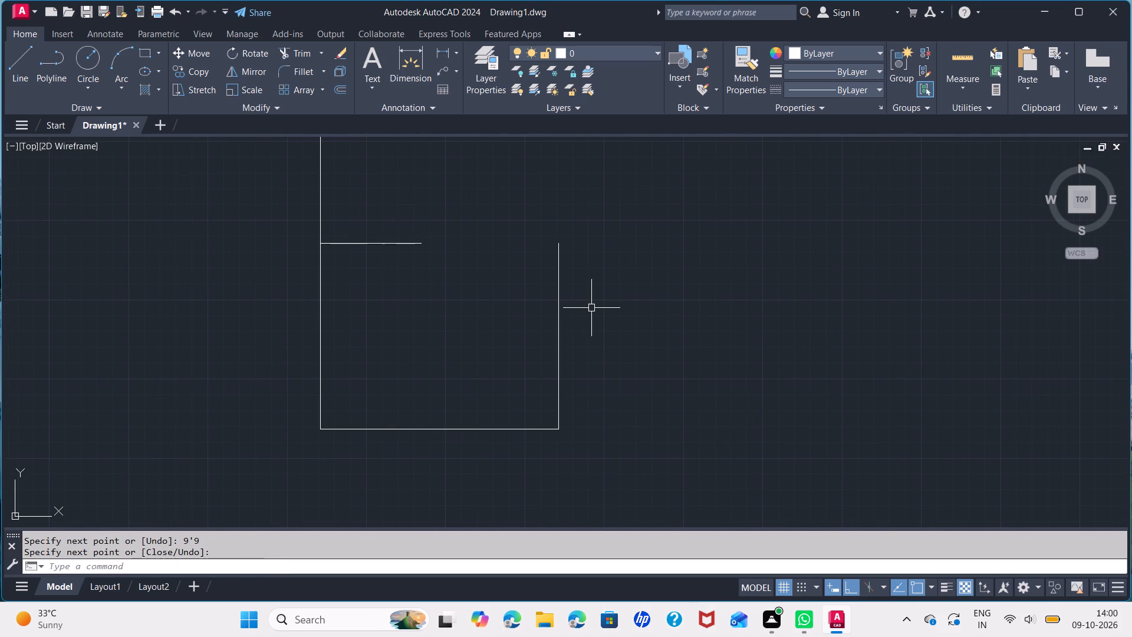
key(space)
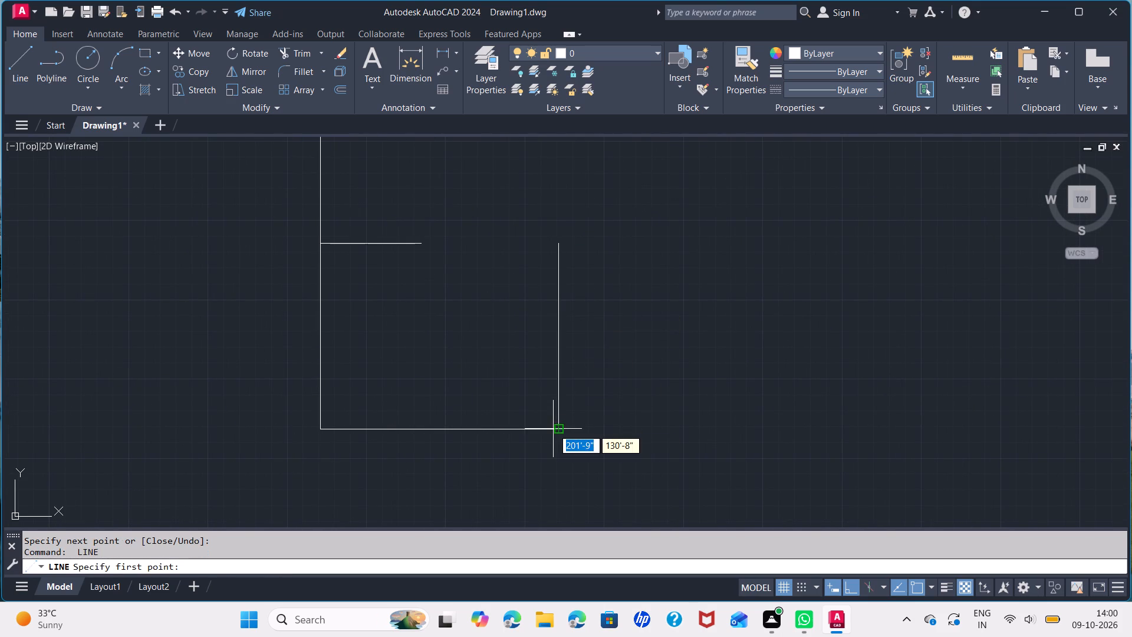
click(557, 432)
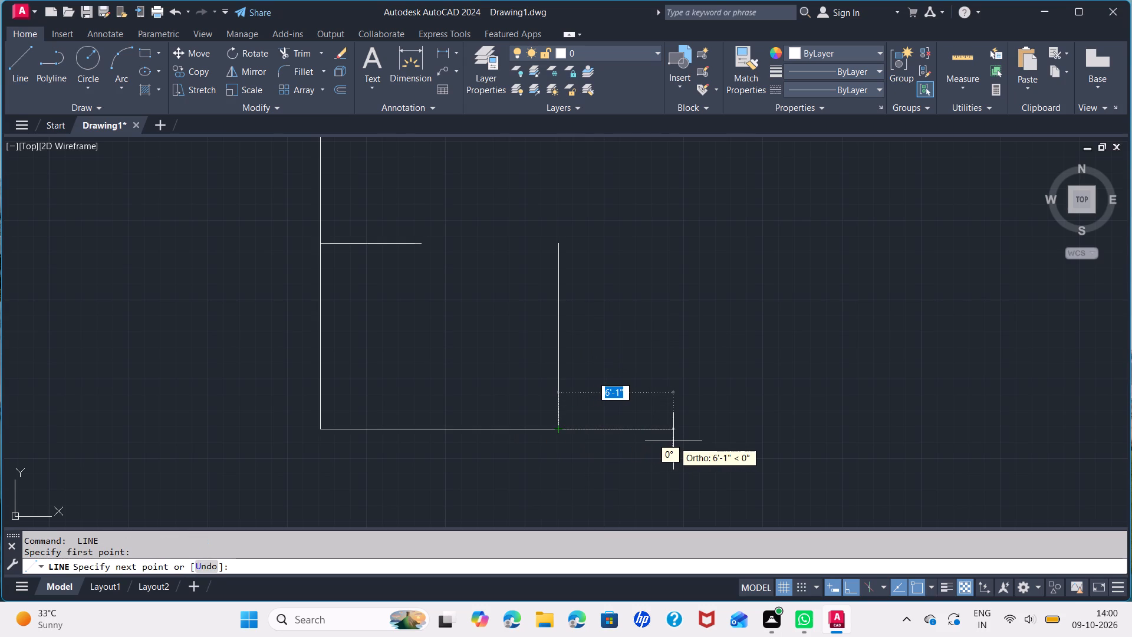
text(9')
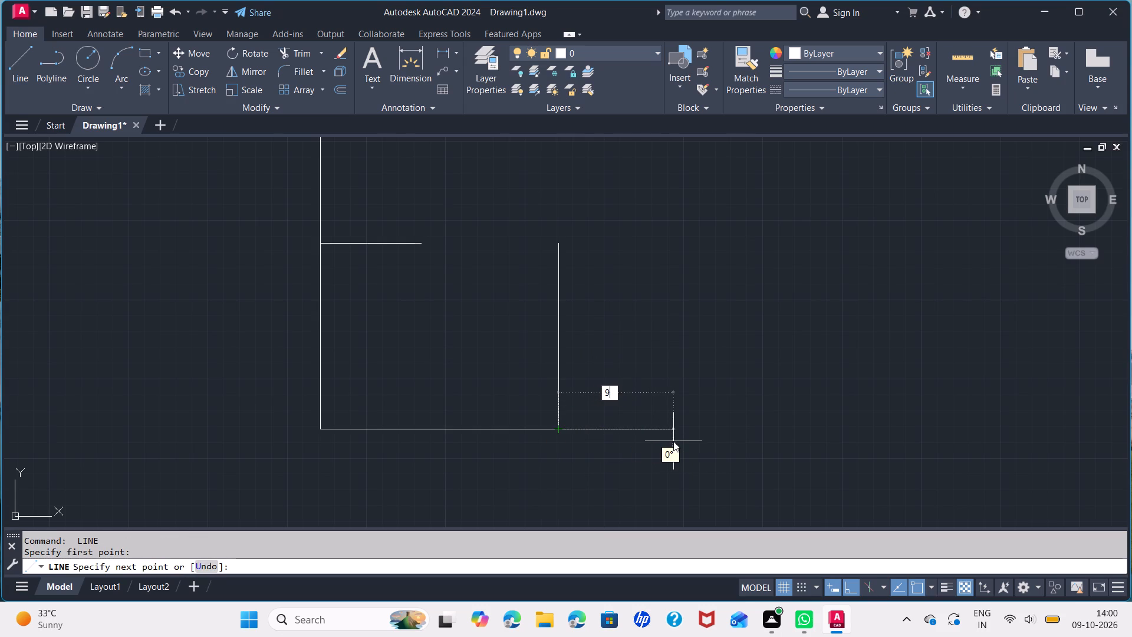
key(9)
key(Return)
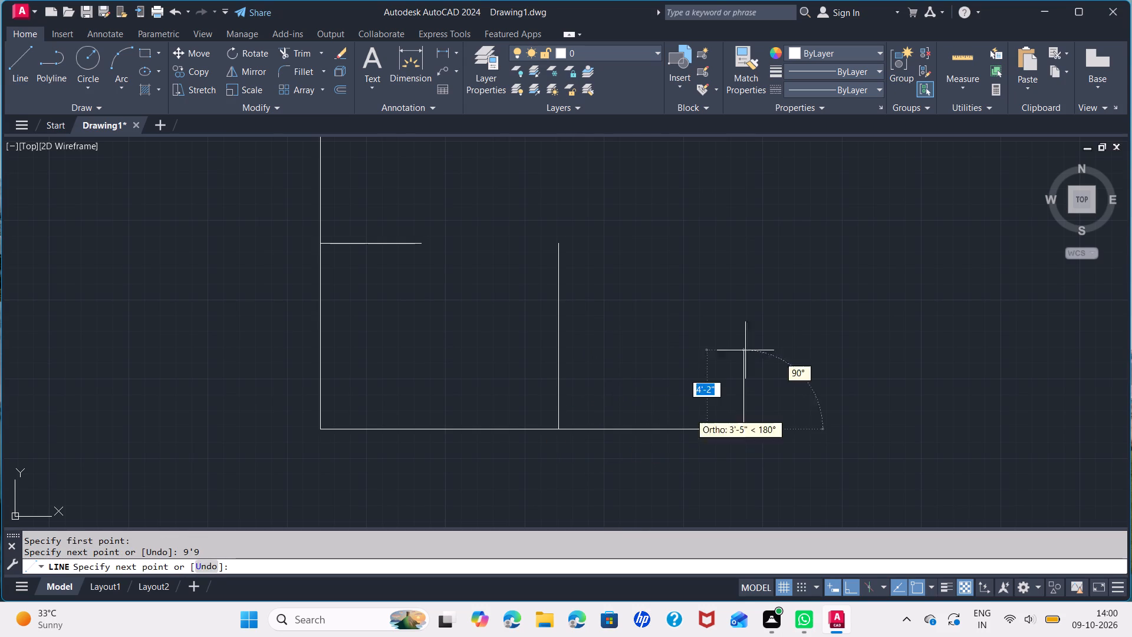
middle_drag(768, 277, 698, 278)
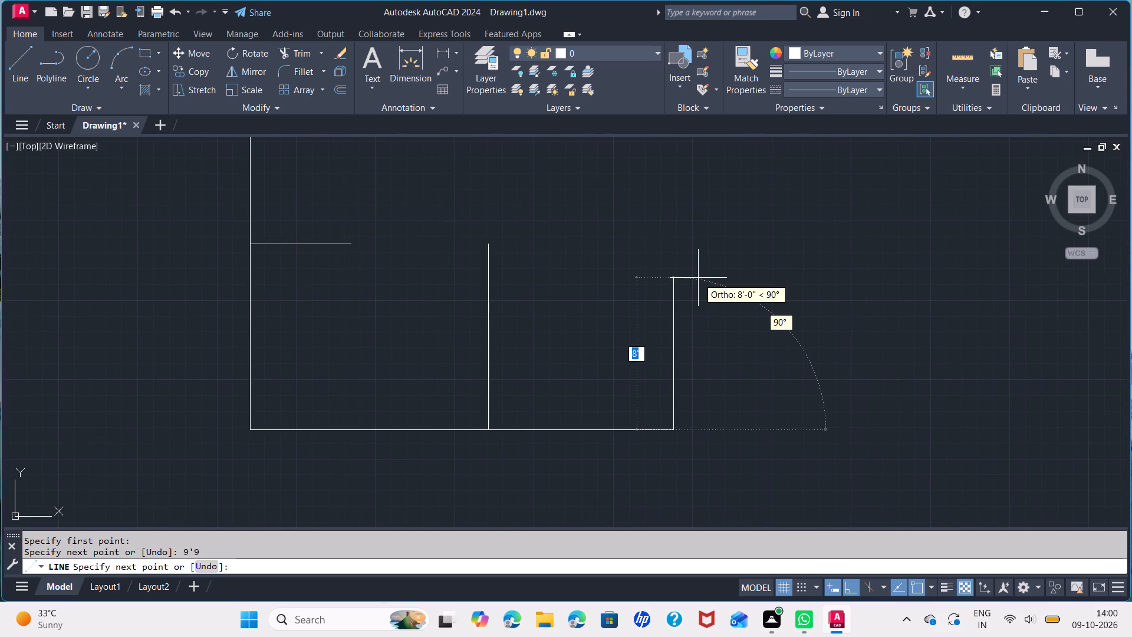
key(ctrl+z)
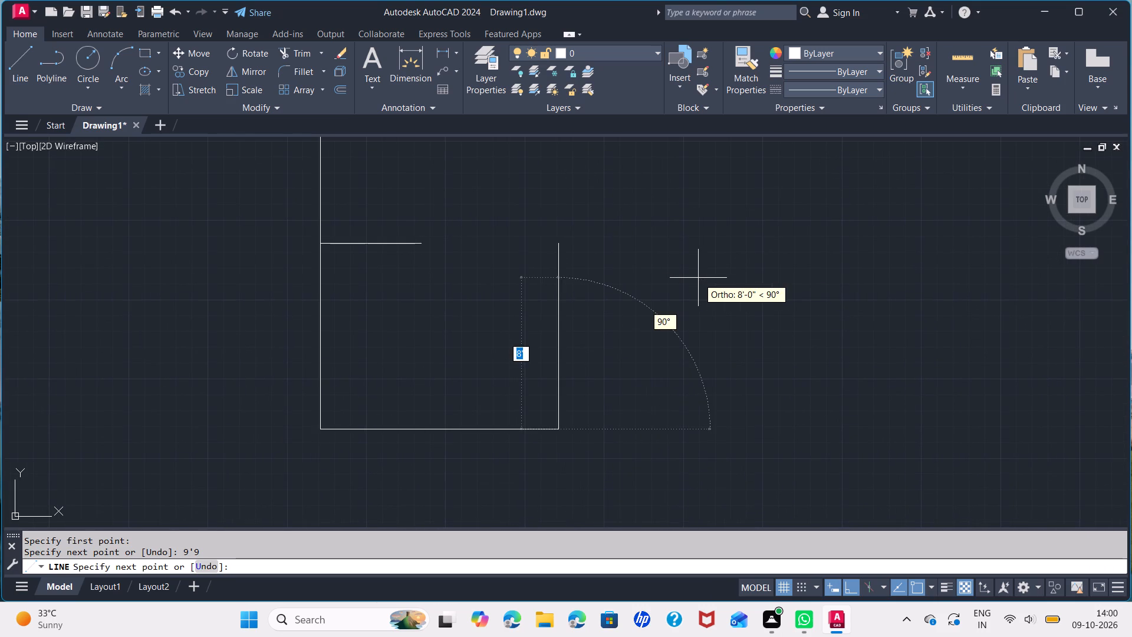
Draw 11'6" right from the 12'6" line's right end, 9'9" up, and back left to the top of the existing vertical.
text(11'6)
key(Return)
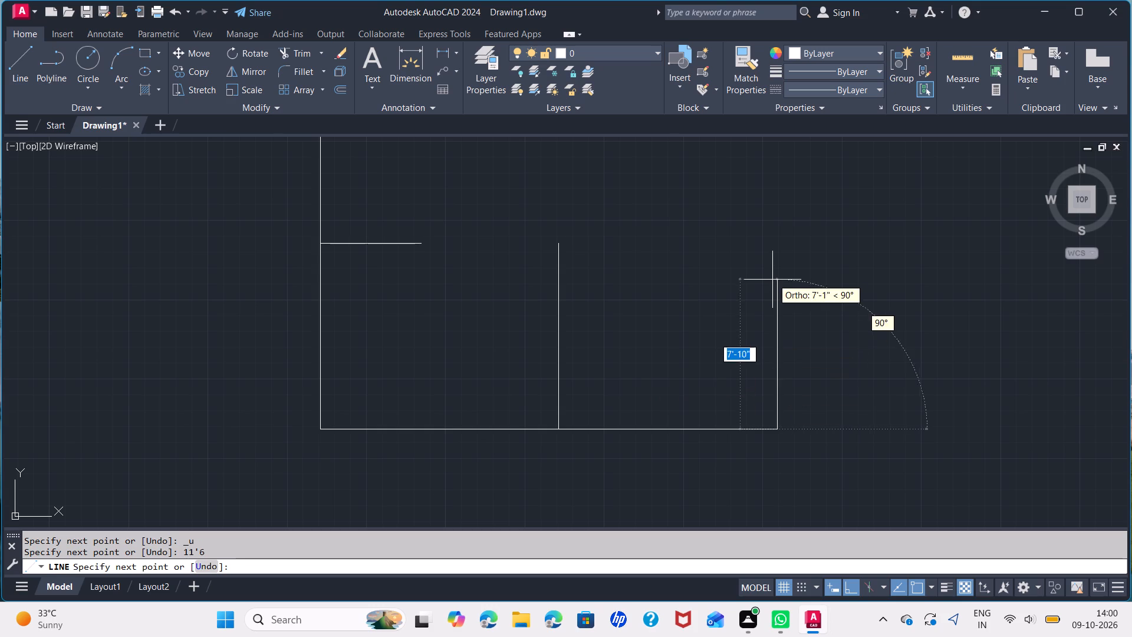
text(9'9)
key(Return)
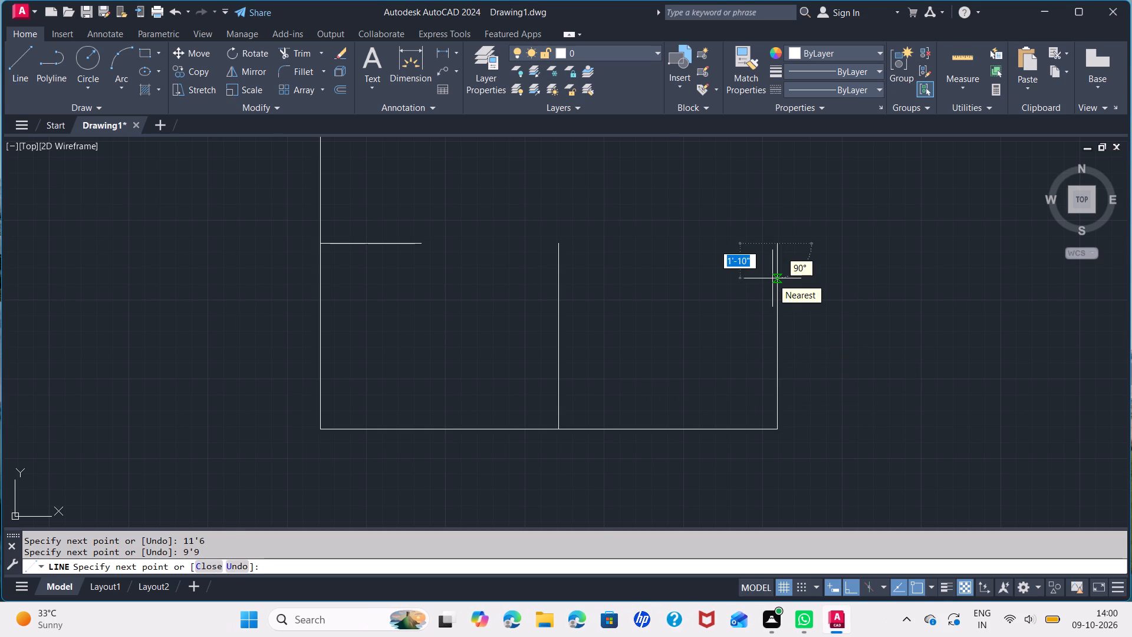
click(558, 242)
key(space)
From the new rectangle's top-right corner, draw 11'6" up, 11' left, and up to the open lower end of the top space's right side.
scroll(619, 293, down, 2)
middle_drag(619, 293, 538, 369)
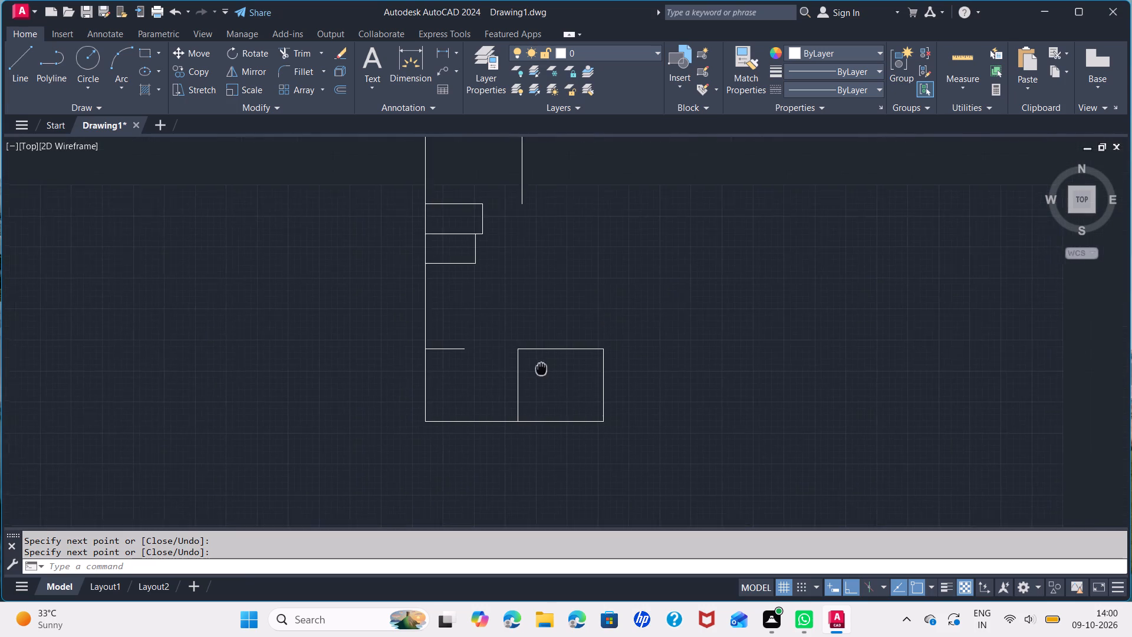
middle_drag(538, 369, 515, 382)
middle_drag(538, 340, 472, 387)
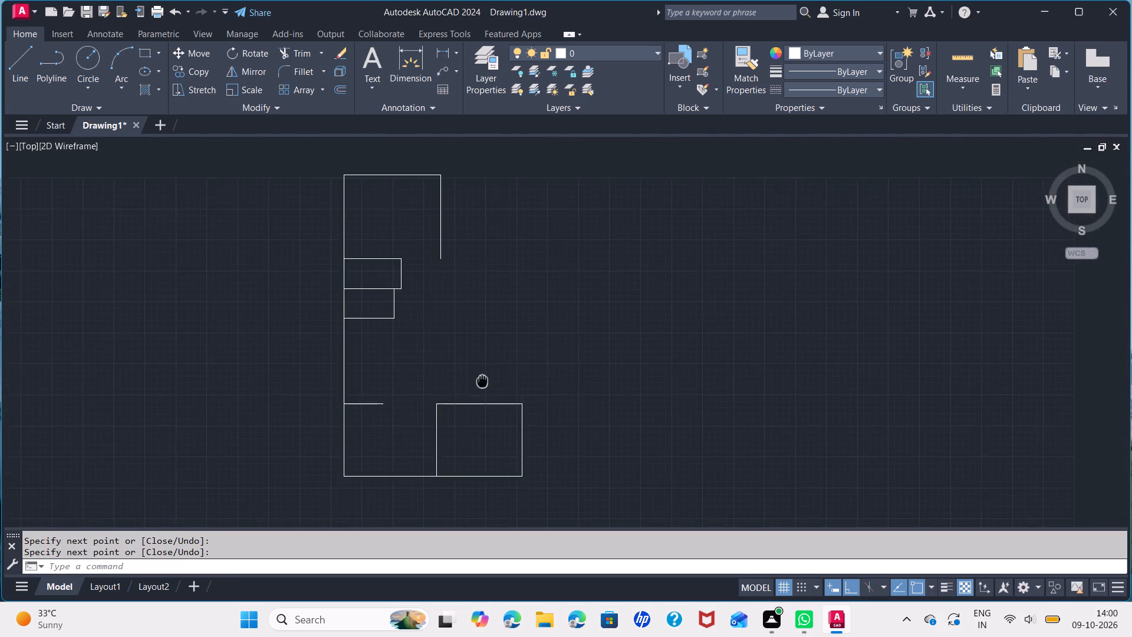
middle_drag(472, 387, 443, 402)
scroll(479, 428, up, 2)
key(space)
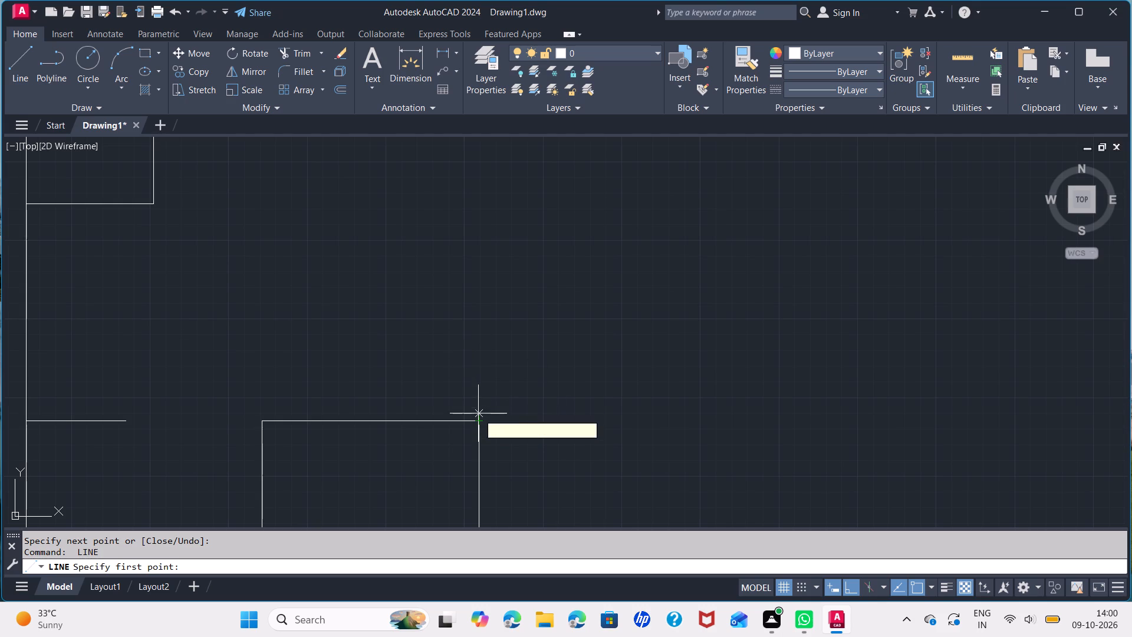
click(479, 419)
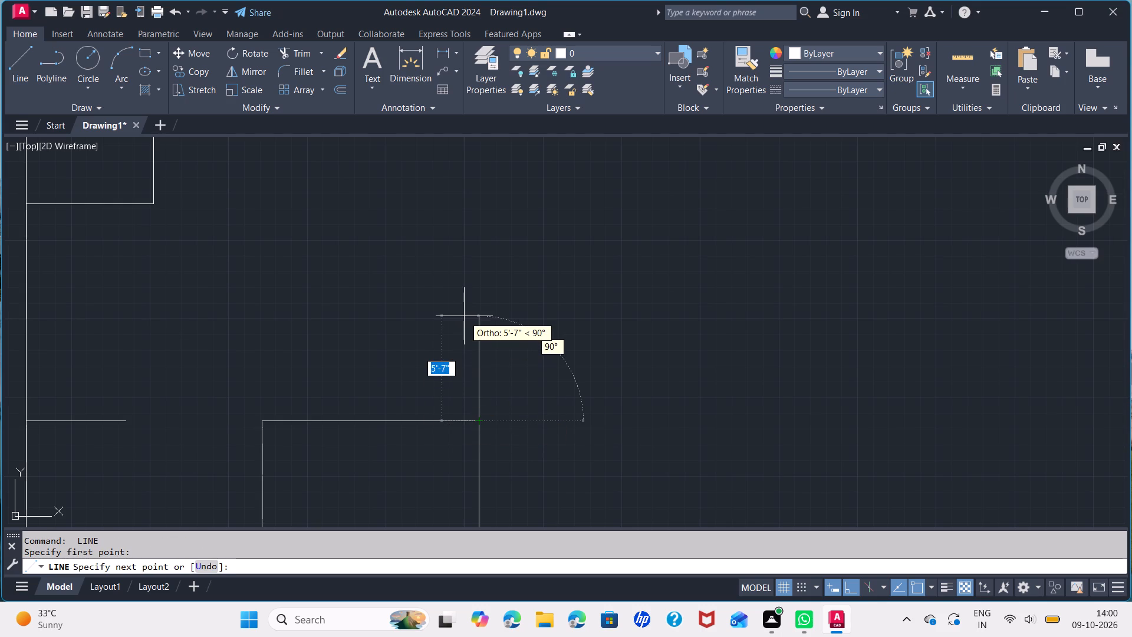
text(11')
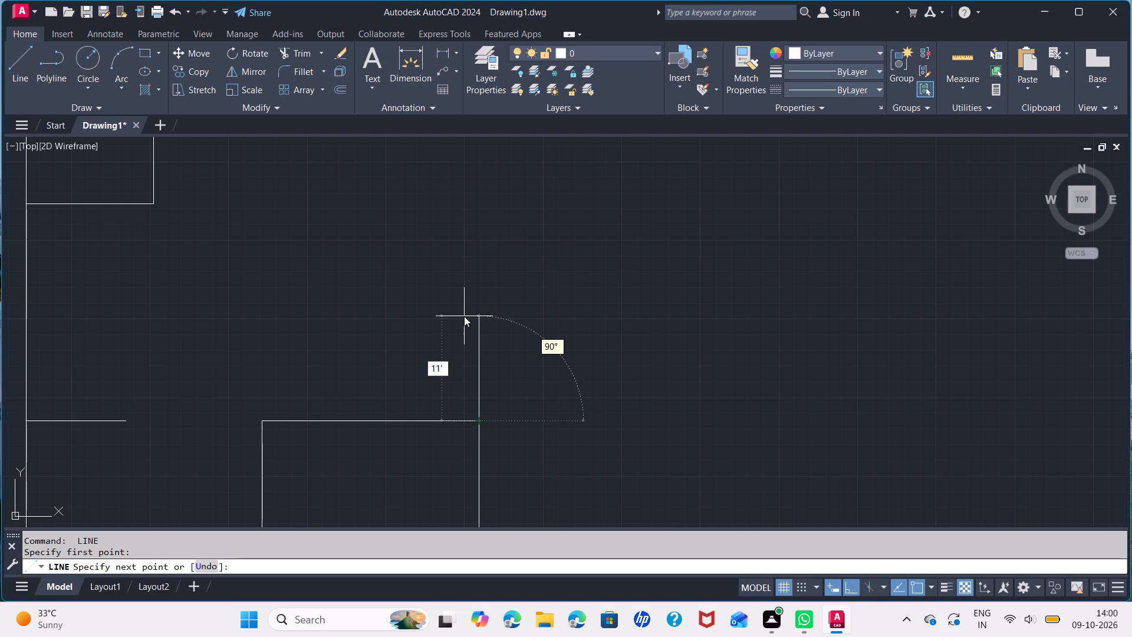
key(6)
key(Return)
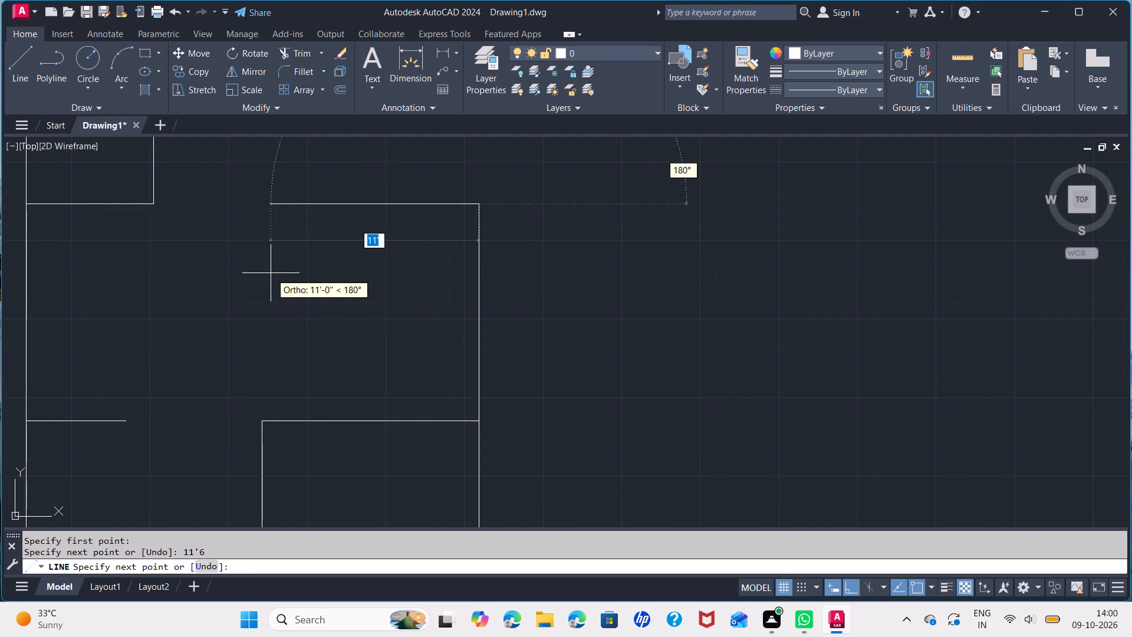
middle_drag(271, 273, 334, 432)
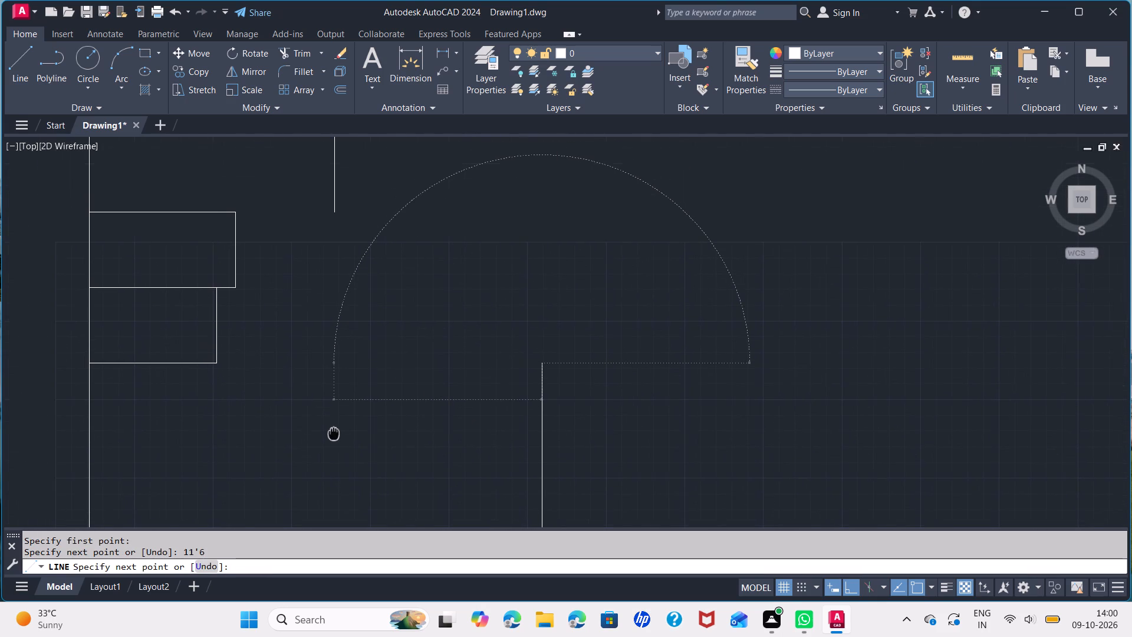
text(11')
key(Return)
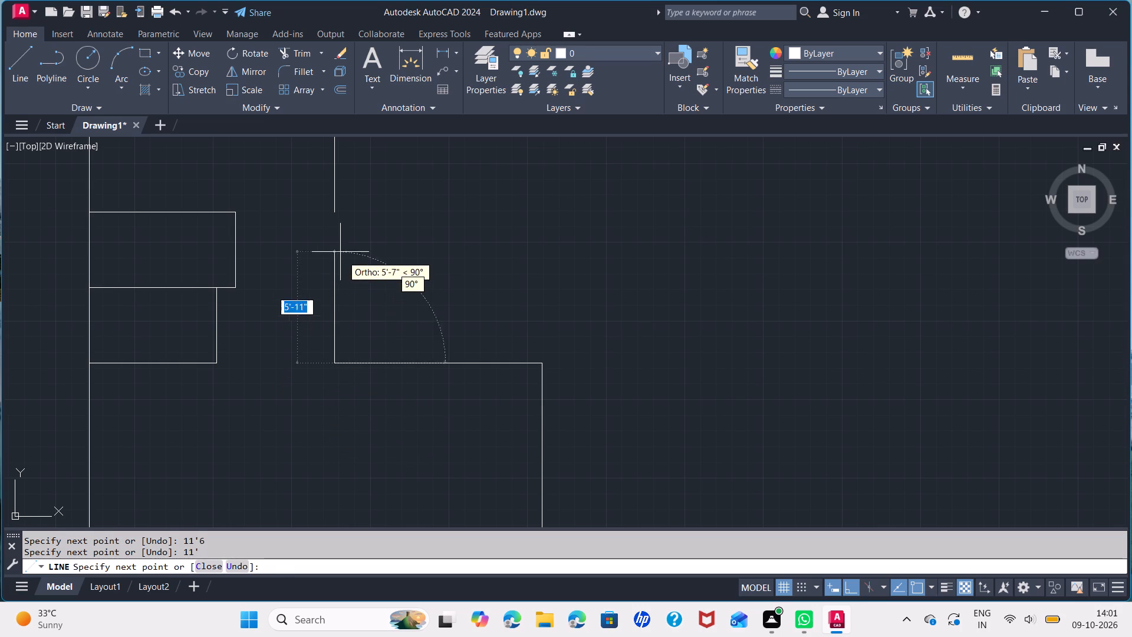
click(333, 215)
key(space)
Draw a line from the last point to the 11' line's right end, continuing 13'3" up and left to the top space's right side.
middle_drag(424, 262, 424, 262)
scroll(424, 262, down, 1)
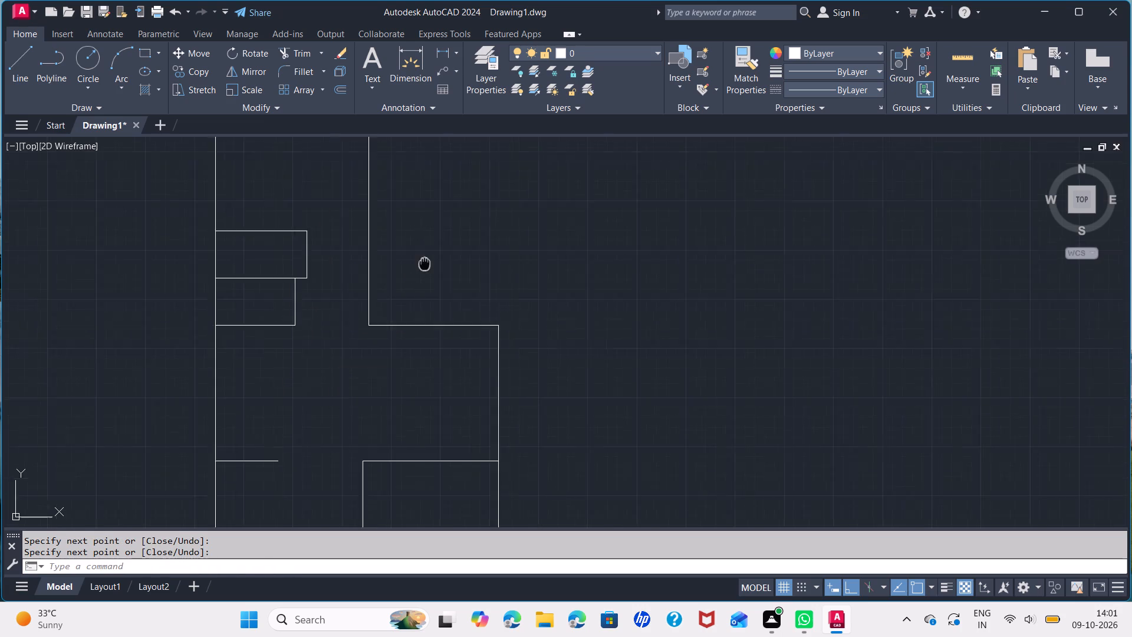
middle_drag(424, 262, 354, 376)
key(space)
key(space)
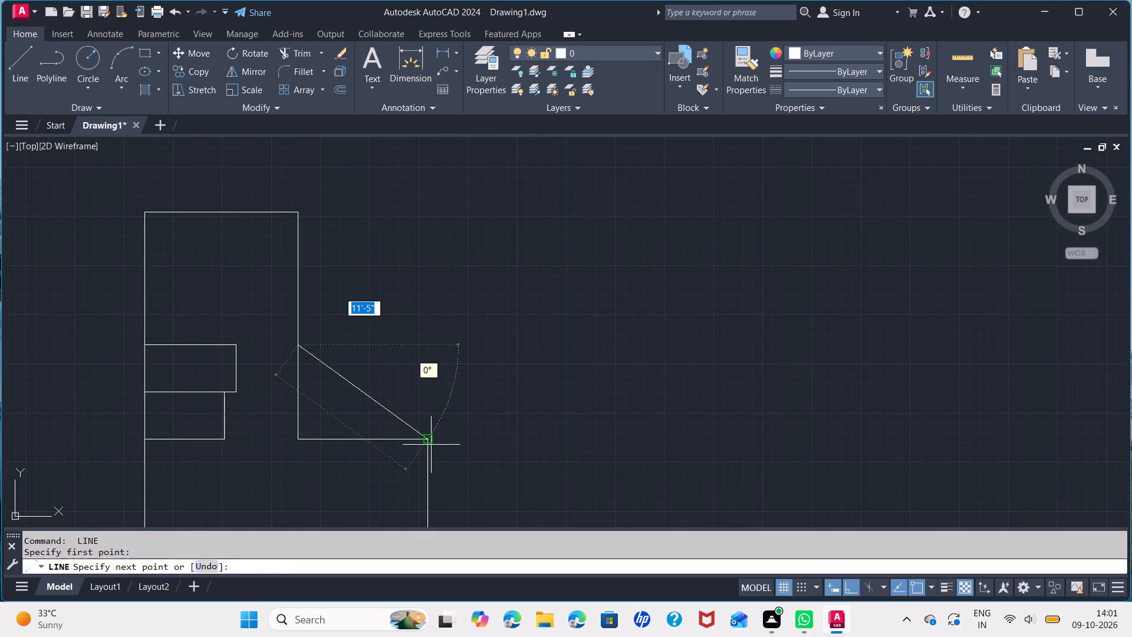
click(429, 442)
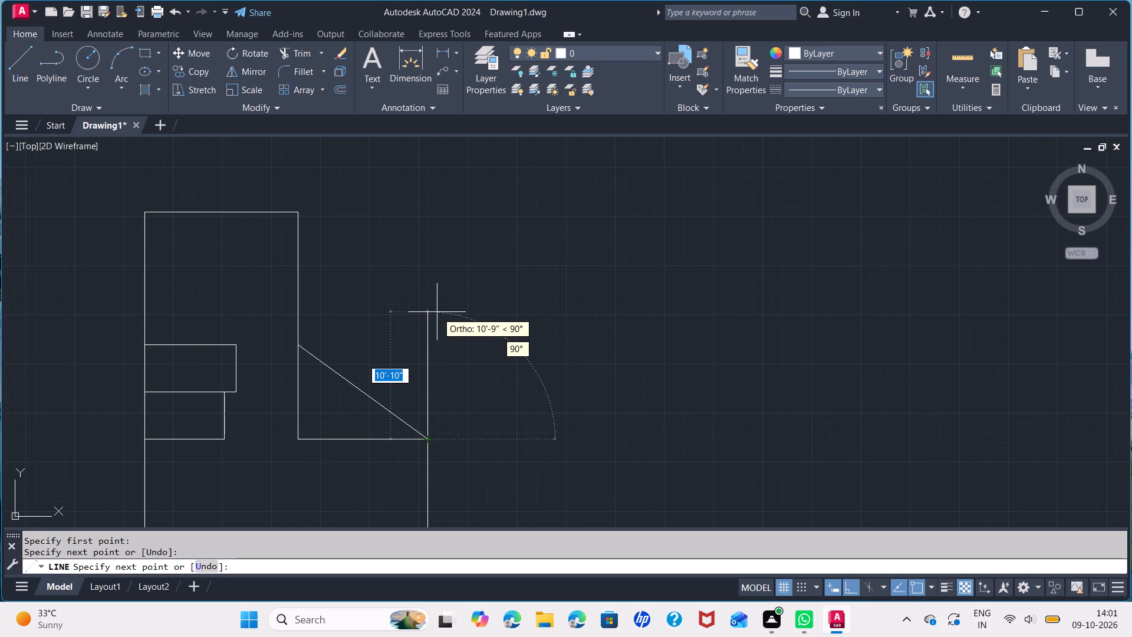
text(13)
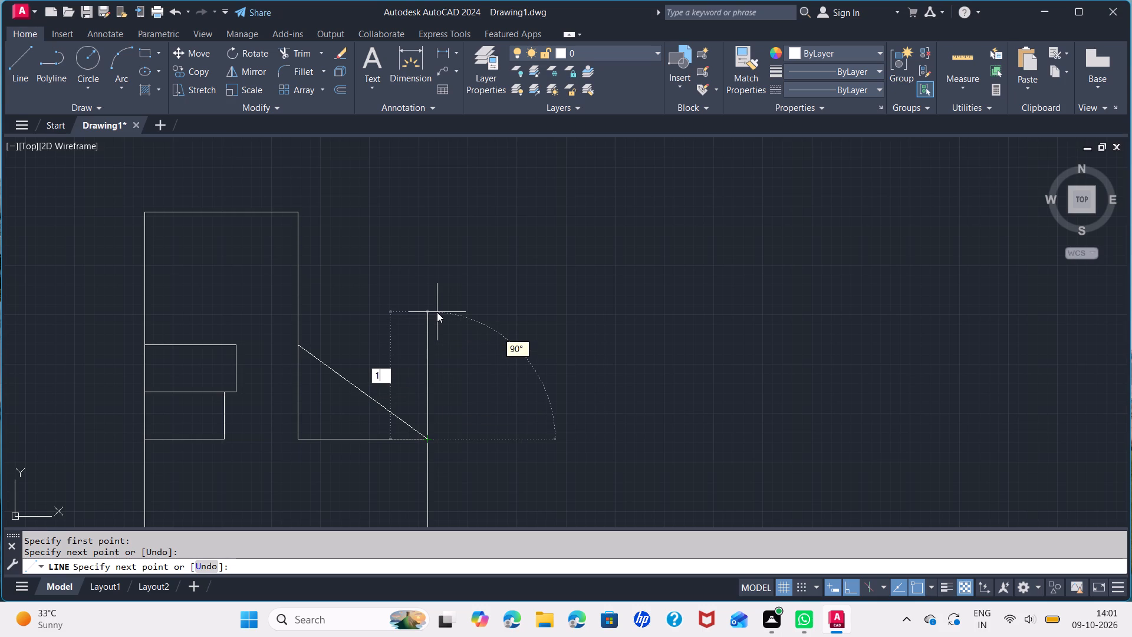
text('3)
key(Return)
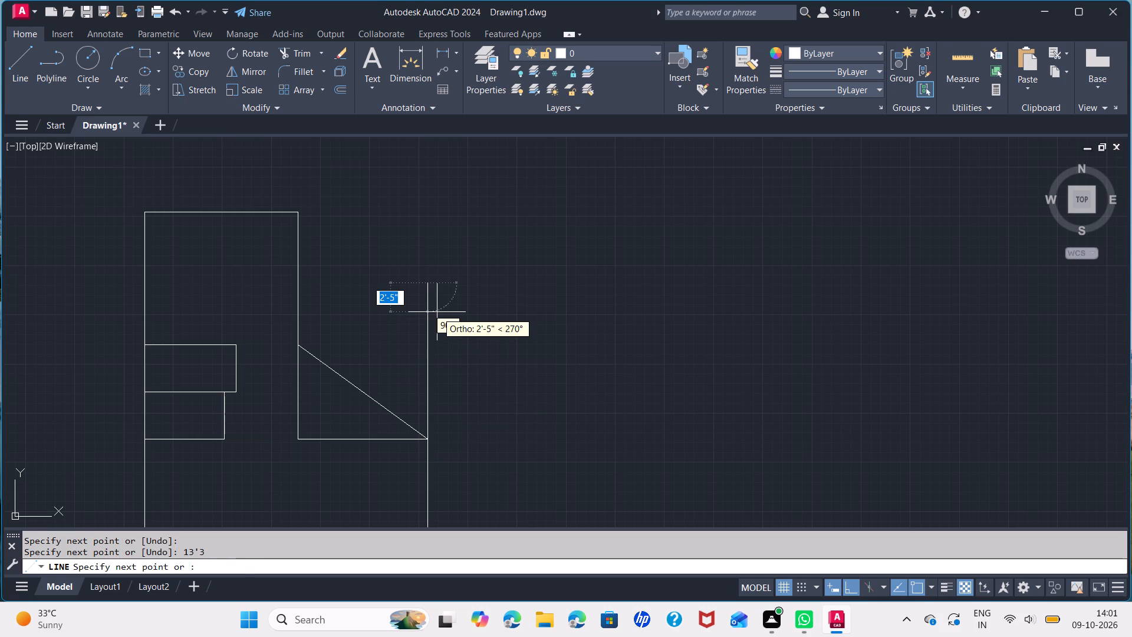
click(295, 279)
key(space)
Erase the stray diagonal line across the new 13'3" high rectangle.
click(345, 377)
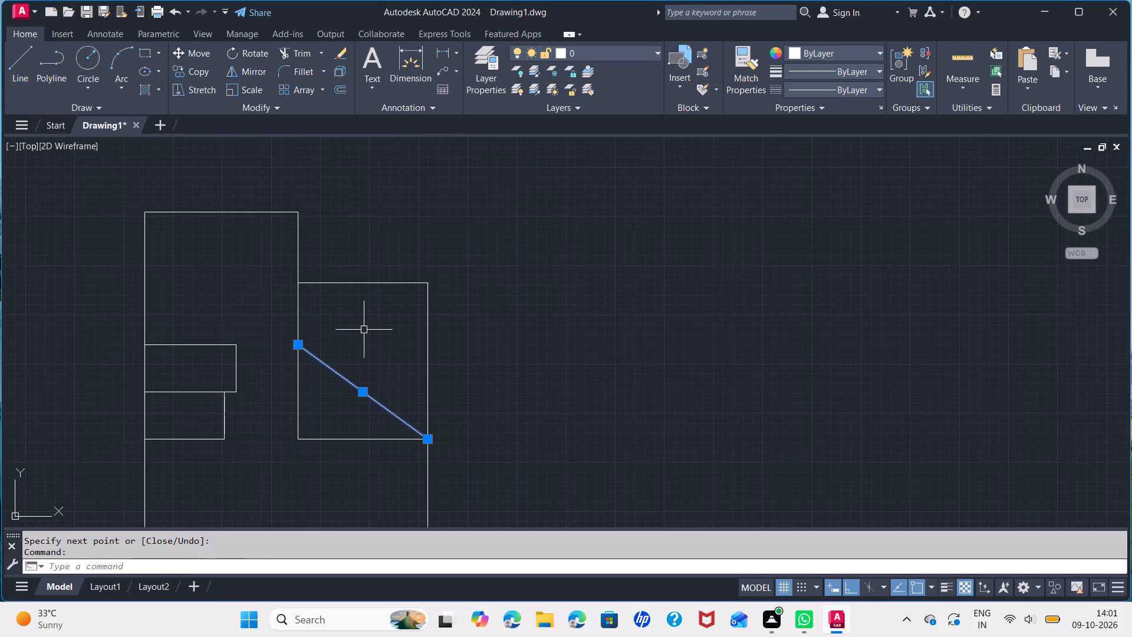
key(Delete)
From the 13'3" rectangle's top-right corner, draw 6'6" up, 6' left, and down to the rectangle's top edge.
middle_drag(376, 294, 378, 349)
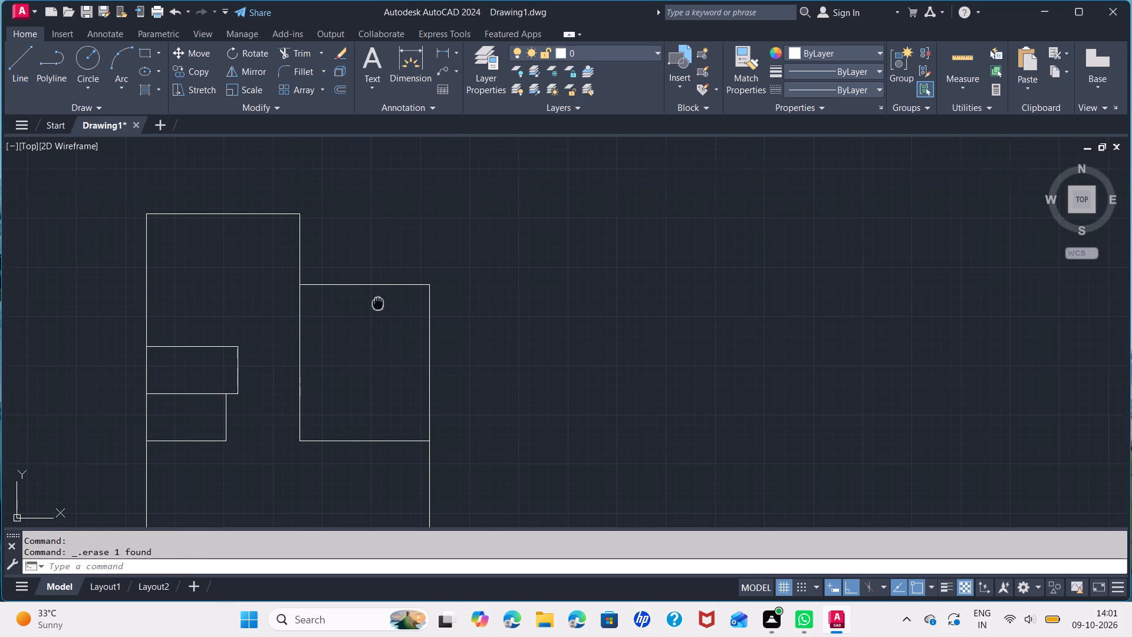
middle_drag(378, 349, 376, 409)
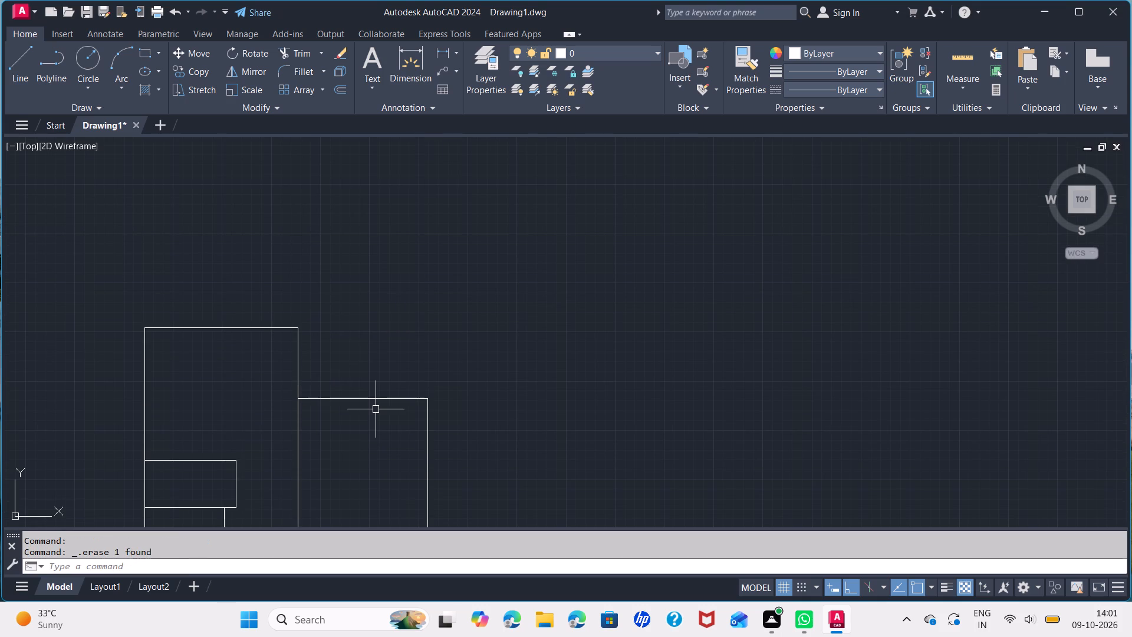
key(space)
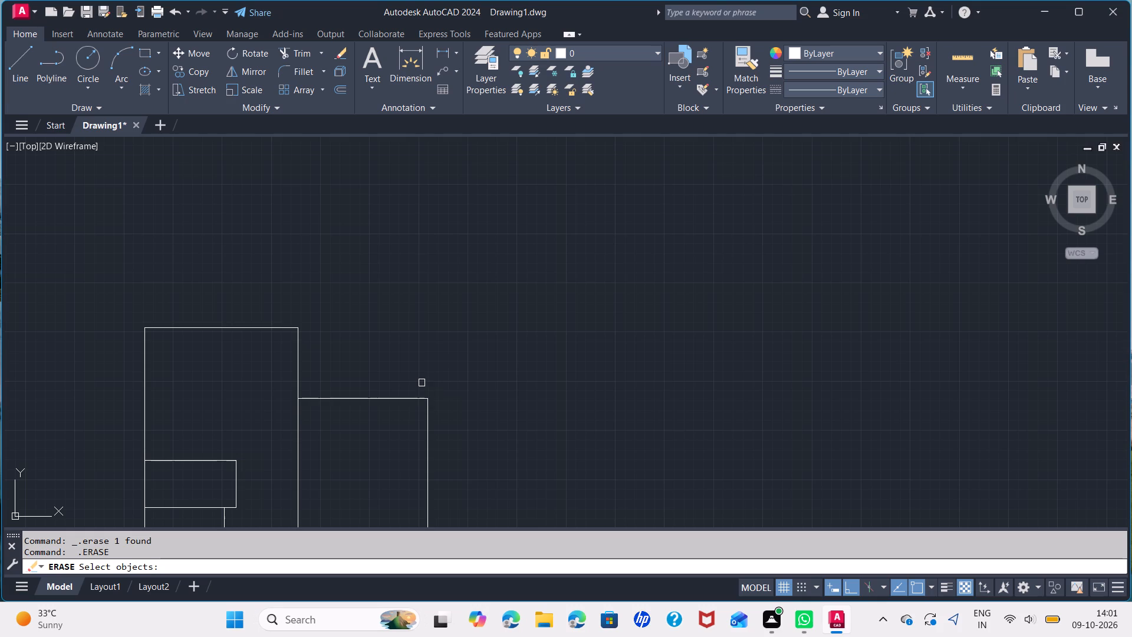
key(Escape)
key(l)
key(Return)
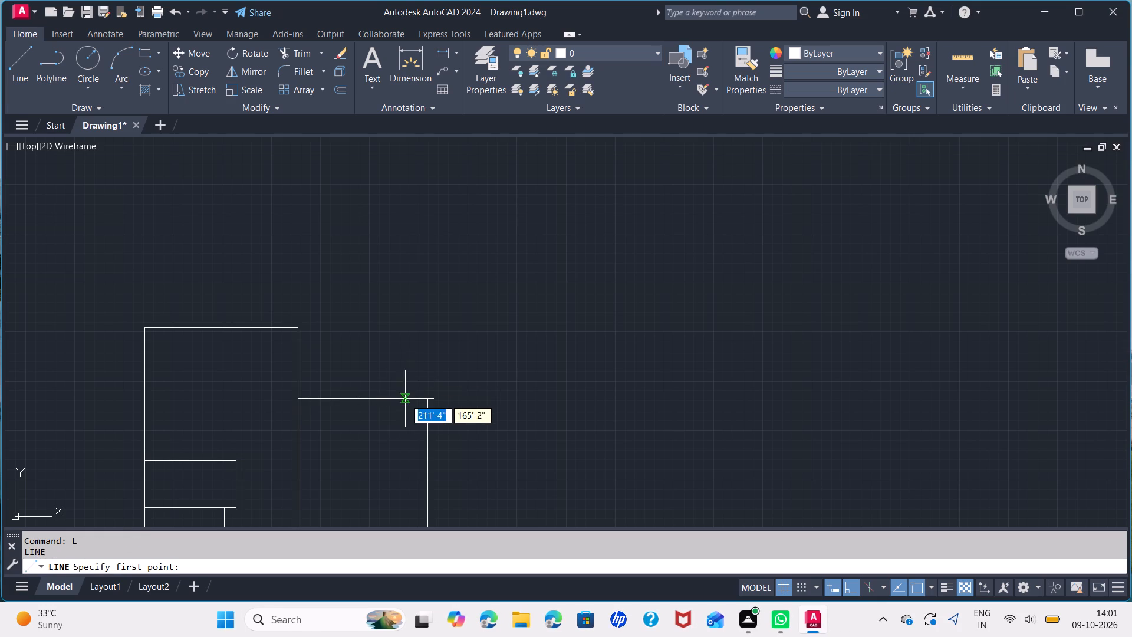
click(424, 399)
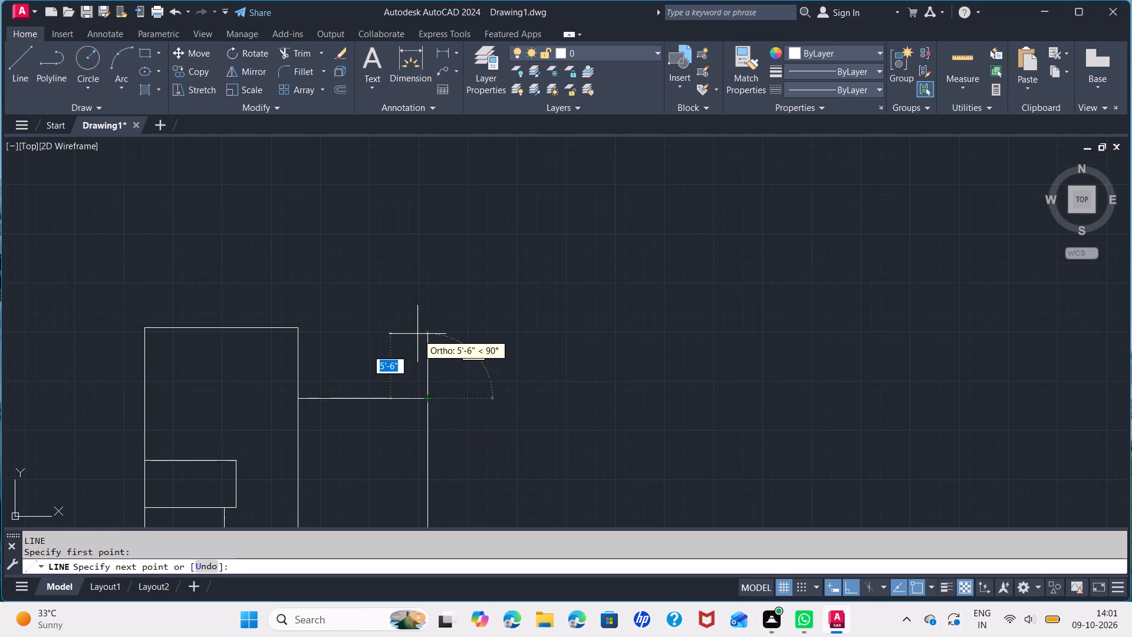
text(6'6)
key(Return)
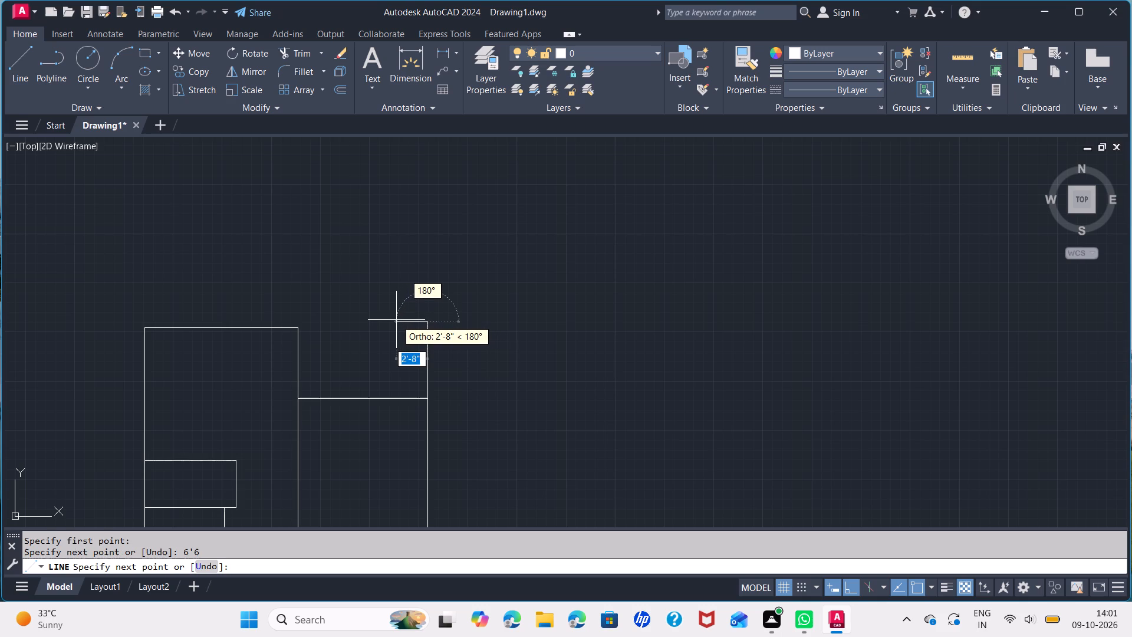
key(6)
key(apostrophe)
key(Return)
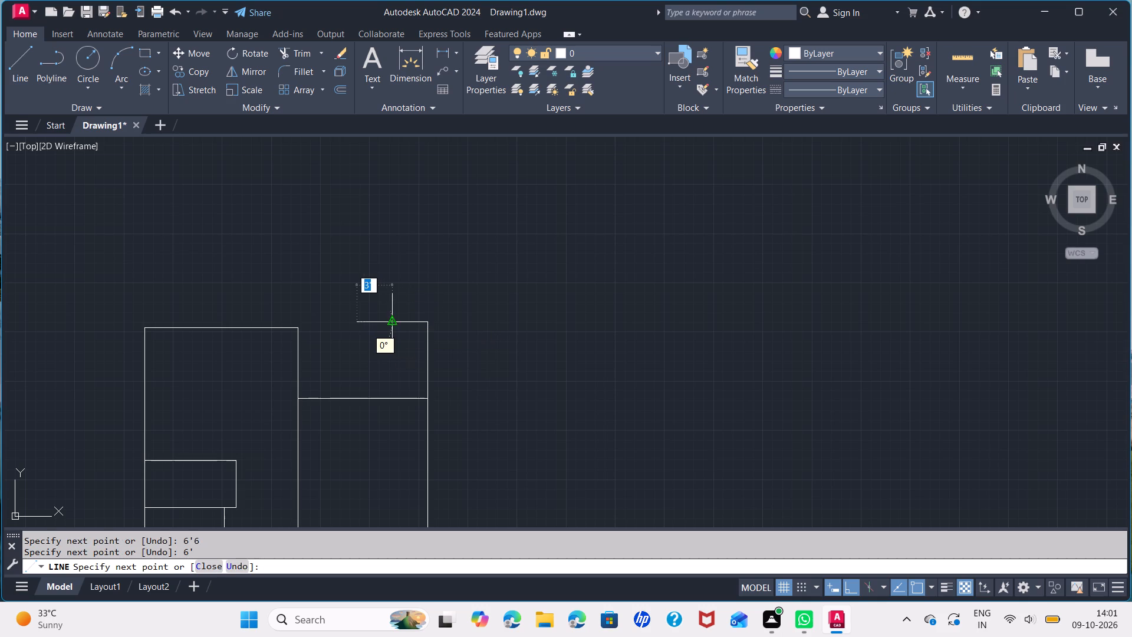
click(356, 400)
key(space)
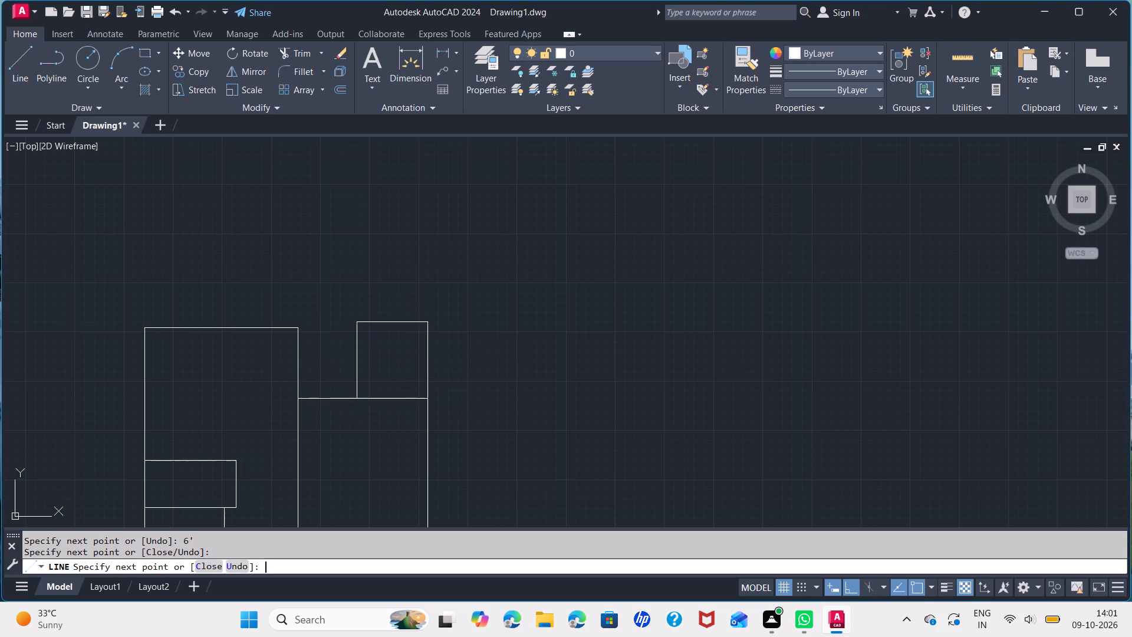
From the small 6' by 6'6" rectangle's top-left corner, draw 4'6" left and down to the horizontal line below.
key(space)
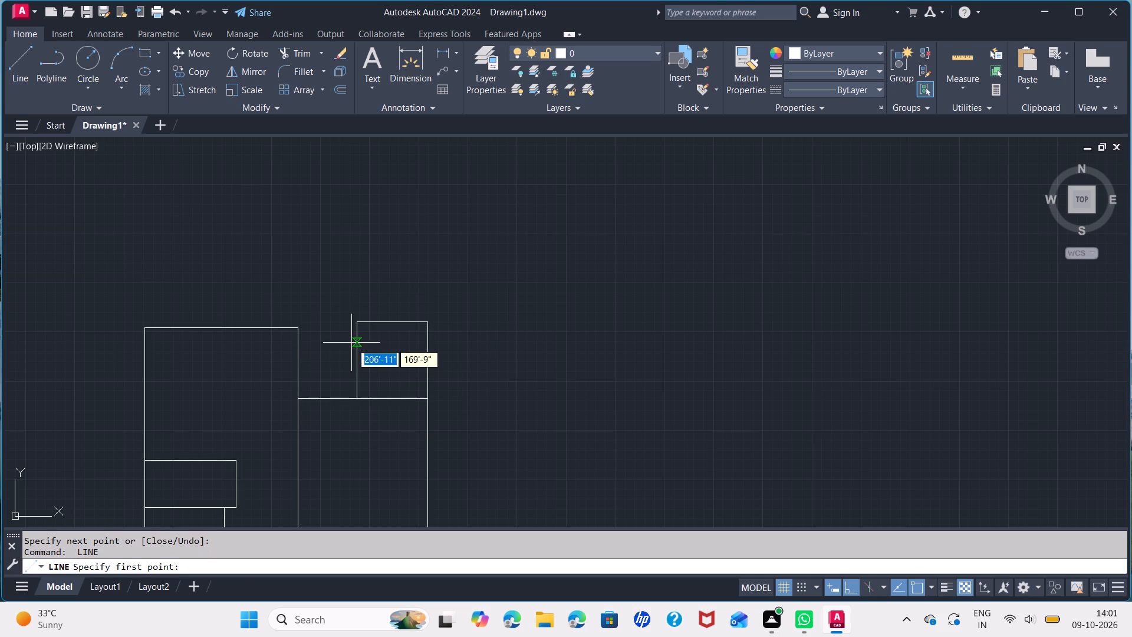
click(353, 323)
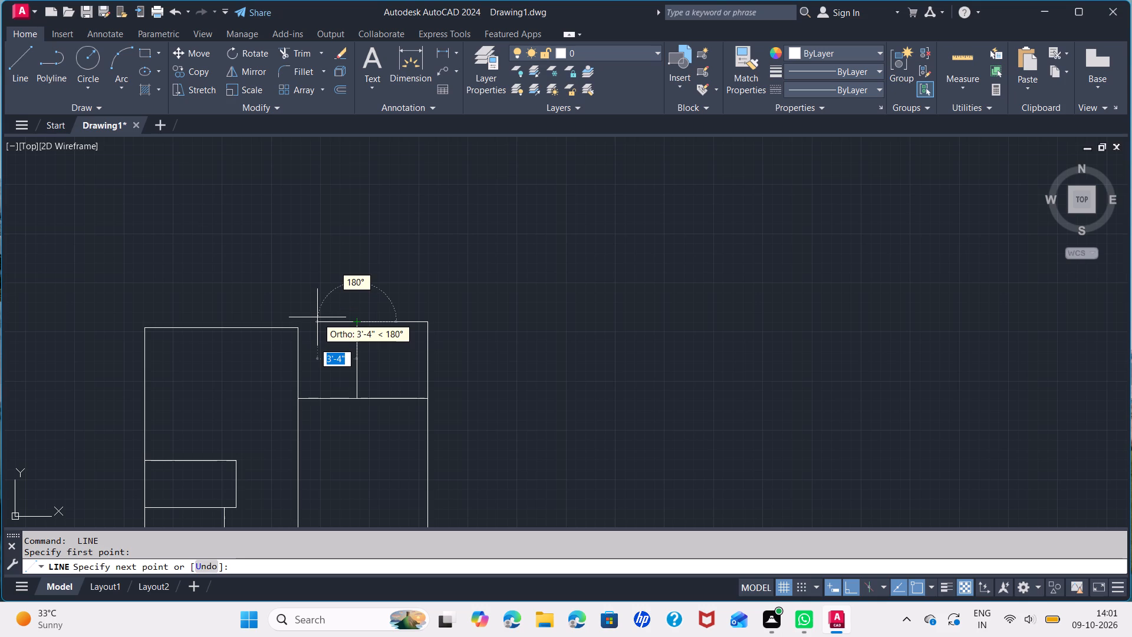
text(4'6)
key(Return)
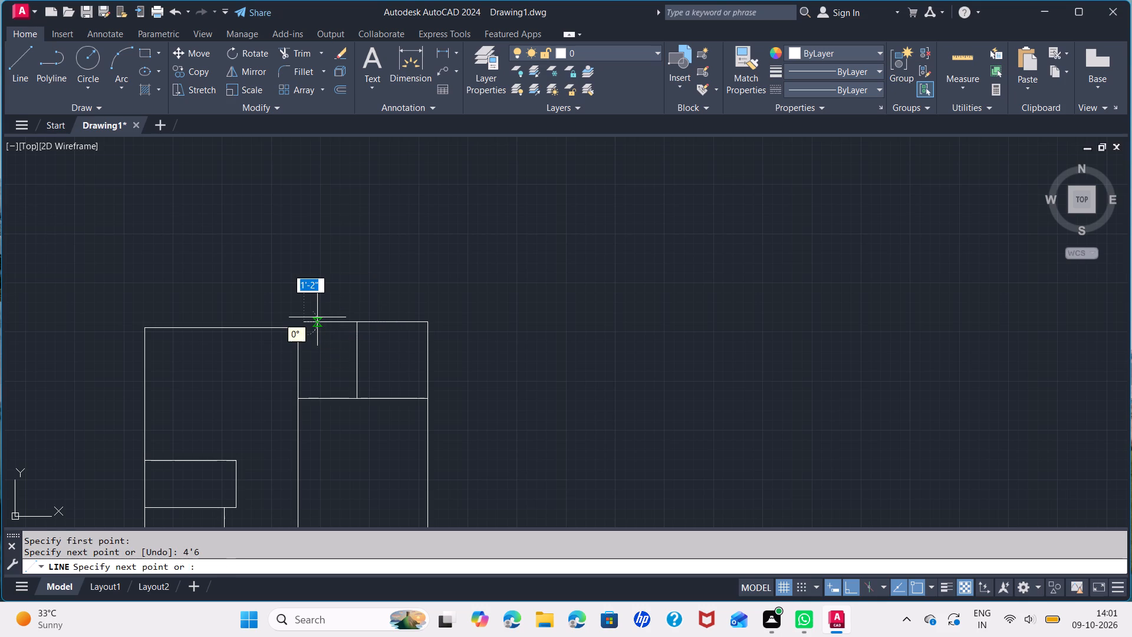
click(304, 396)
key(space)
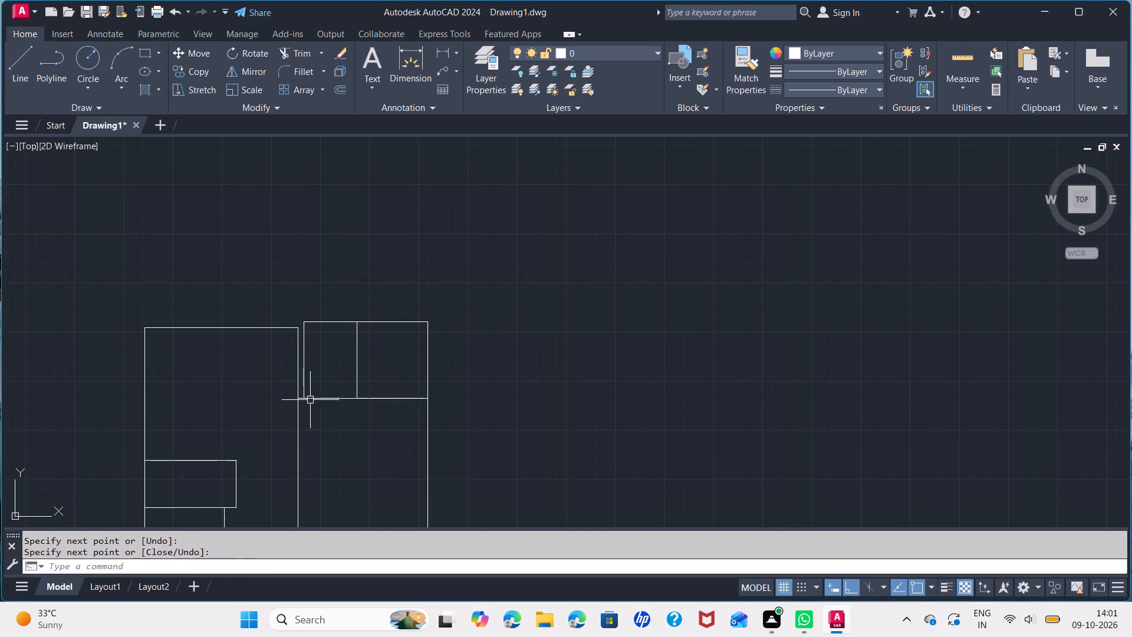
Move the large top-left space's top edge up 6", level with the small rectangles' top.
scroll(296, 373, up, 1)
middle_drag(296, 373, 378, 383)
scroll(381, 385, down, 1)
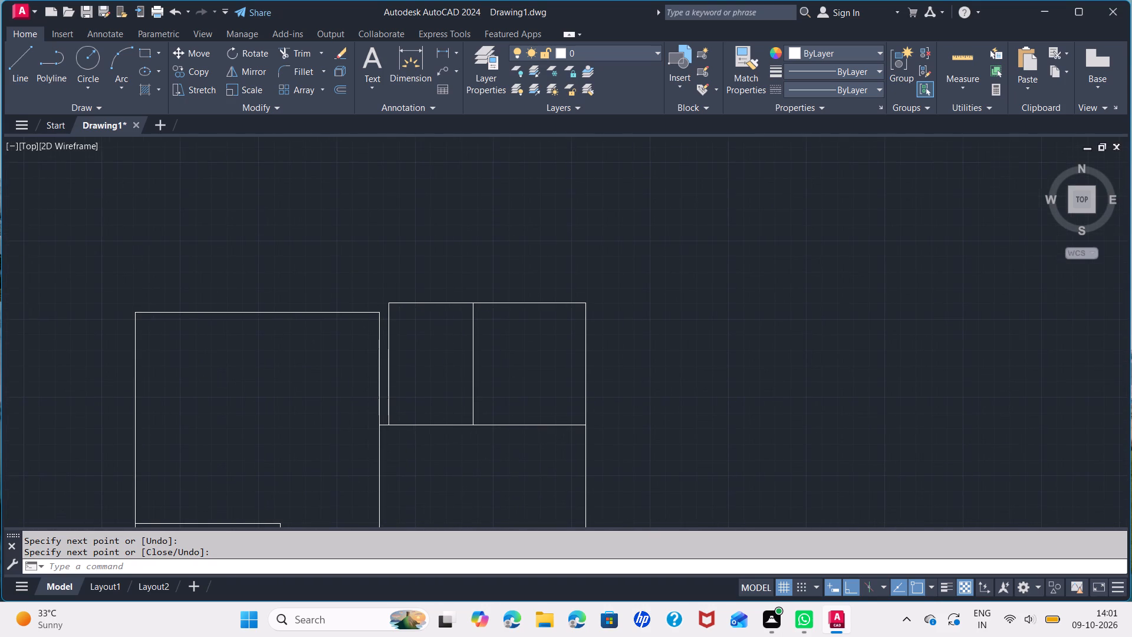
click(365, 339)
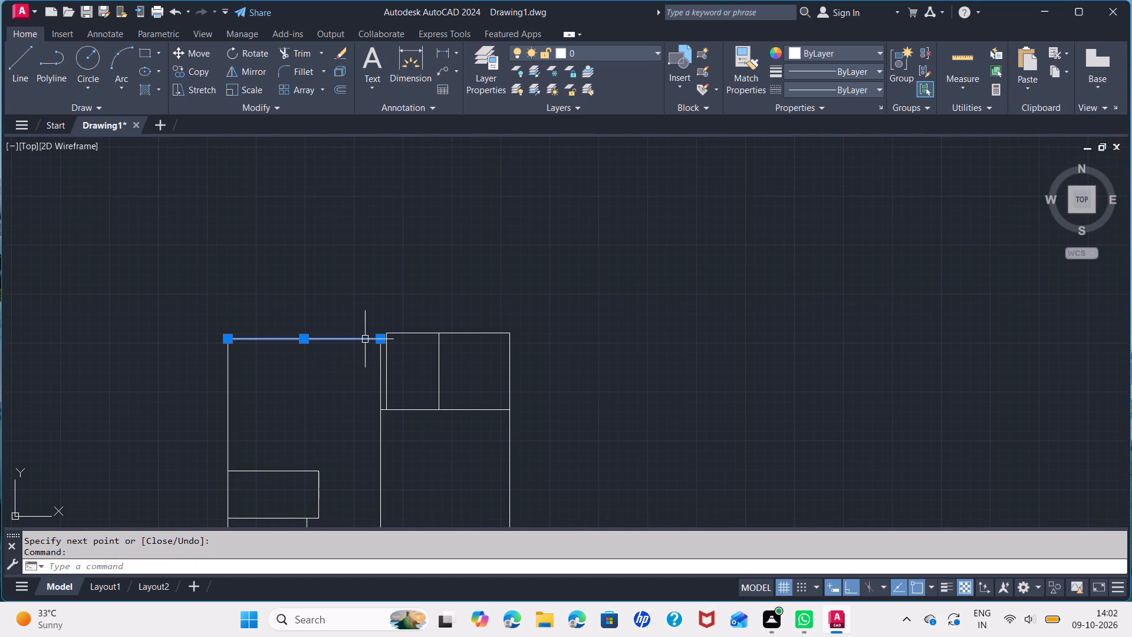
scroll(304, 340, up, 2)
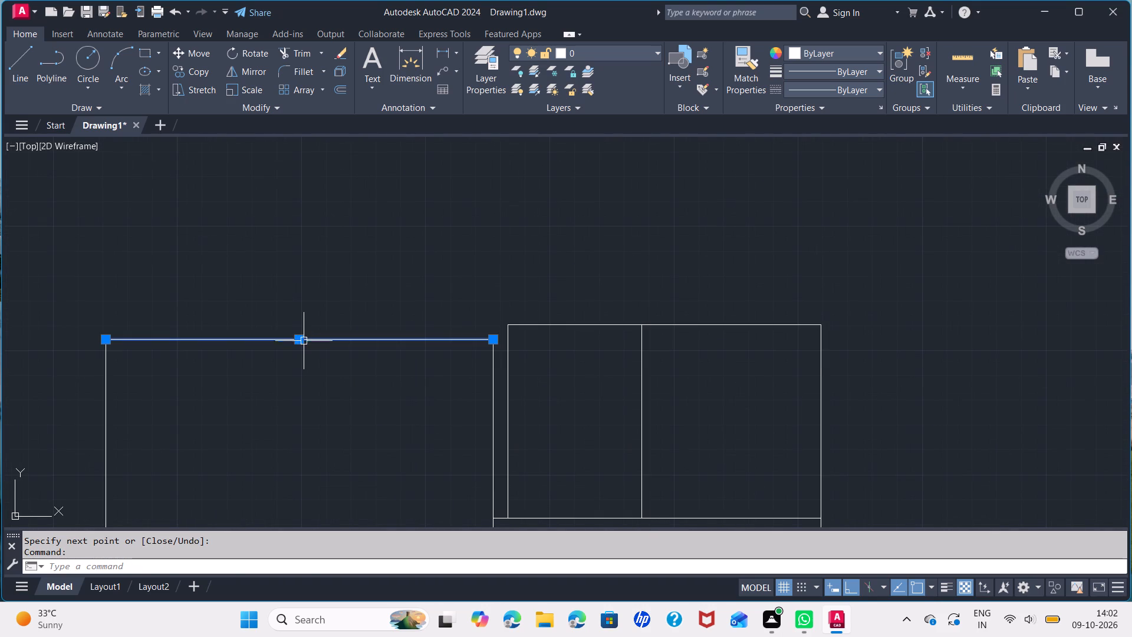
click(300, 343)
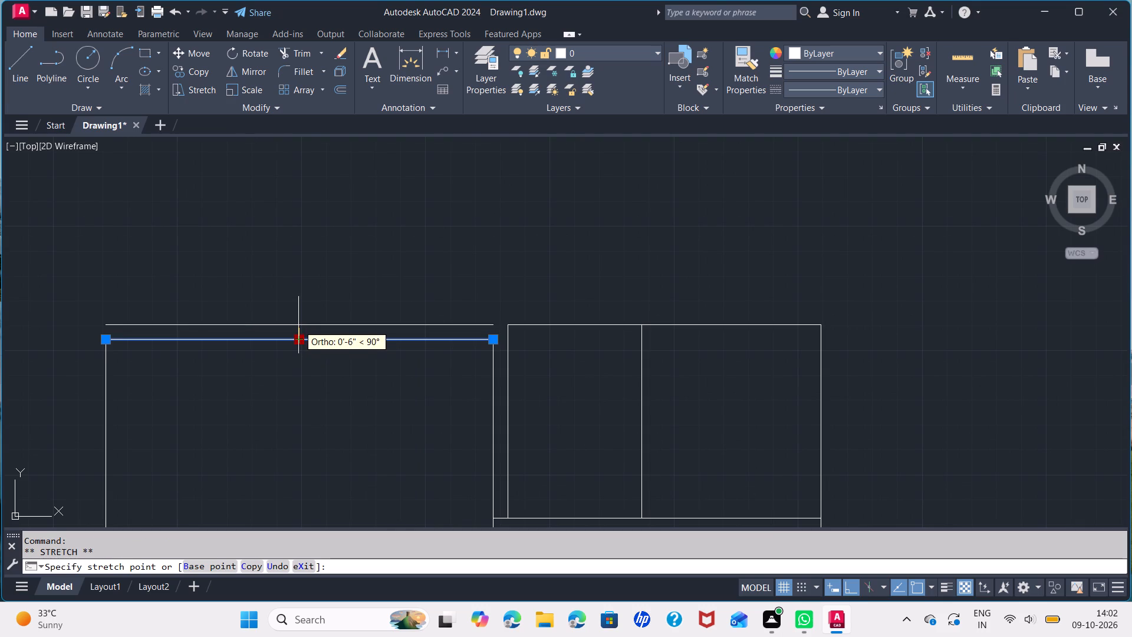
key(6)
key(Return)
key(space)
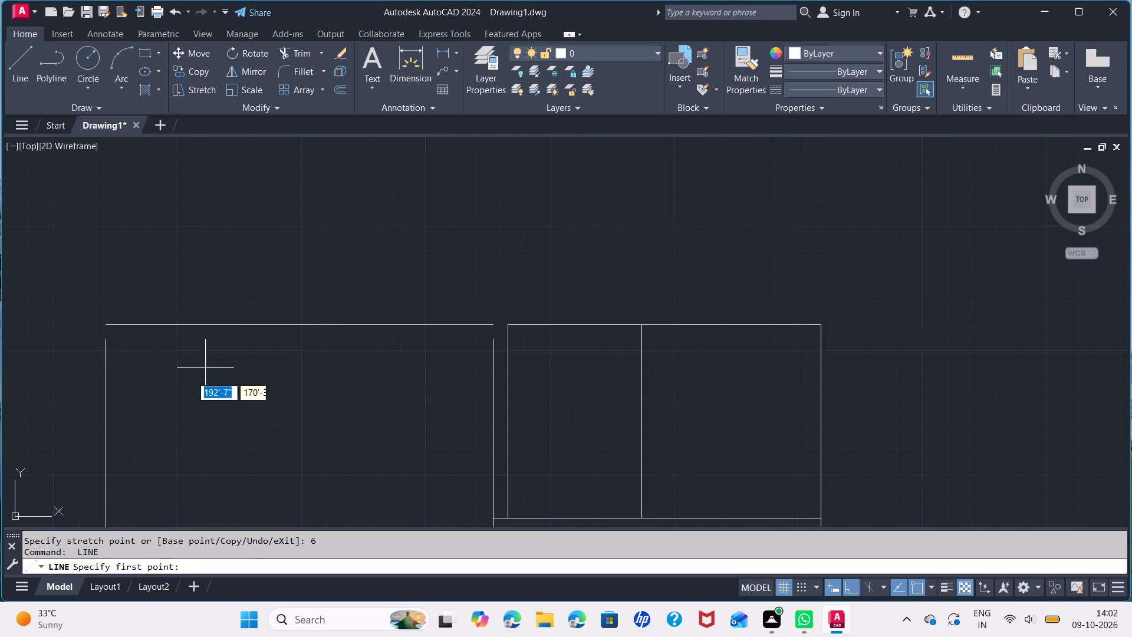
key(Escape)
Extend the top-left space's two sides up to its raised top edge, and extend that edge right to the adjacent small rectangle.
text(EX)
key(Return)
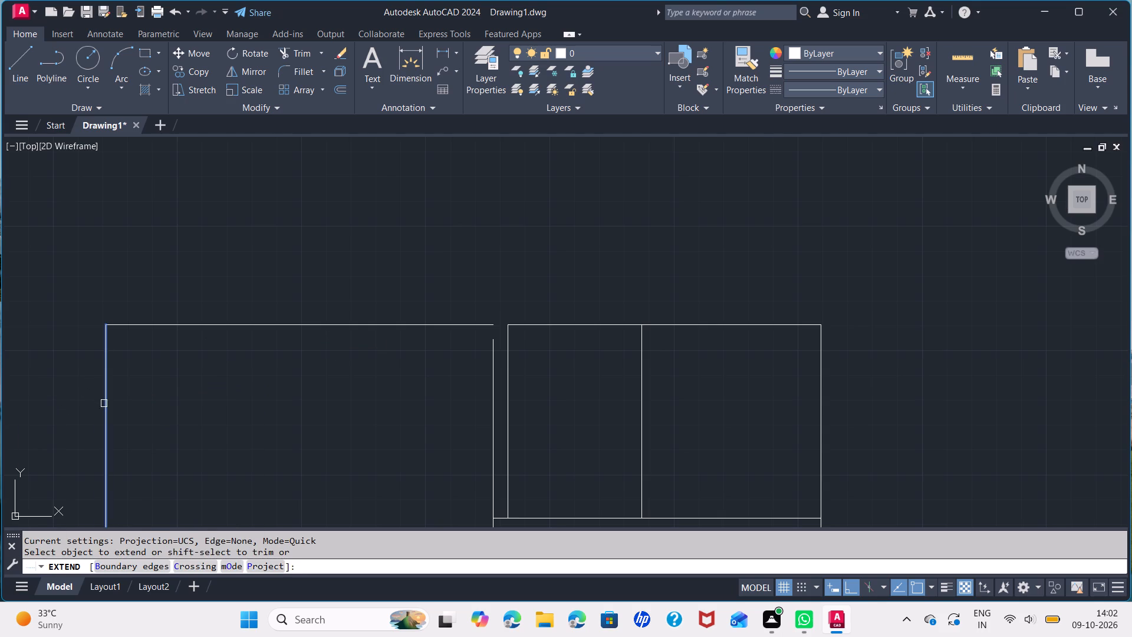
click(104, 403)
click(492, 415)
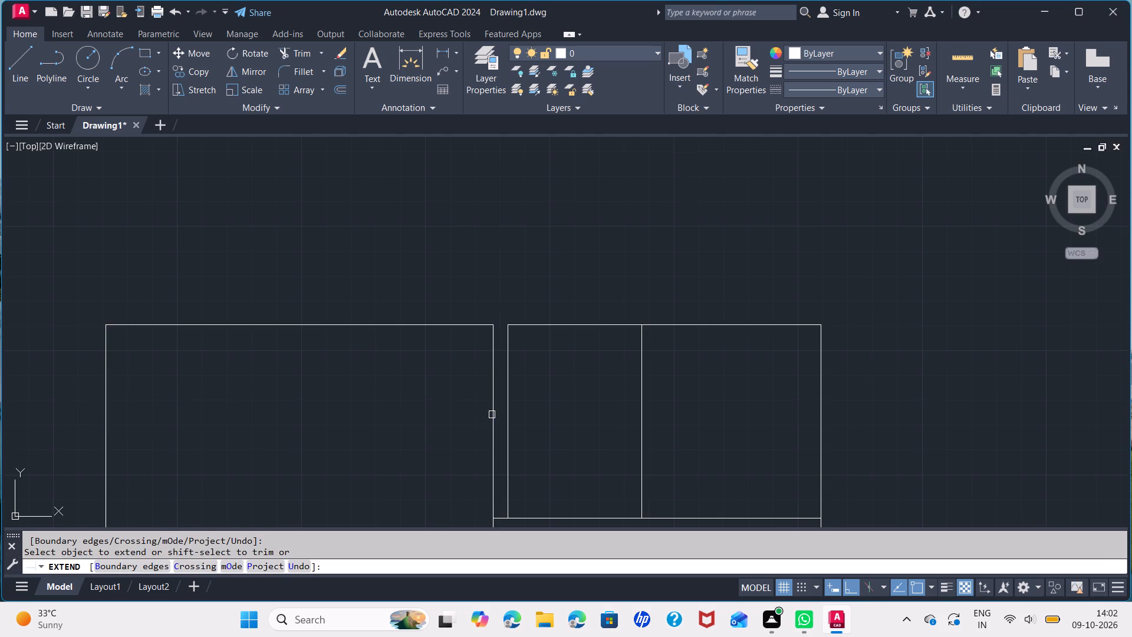
click(470, 325)
key(space)
scroll(458, 450, down, 1)
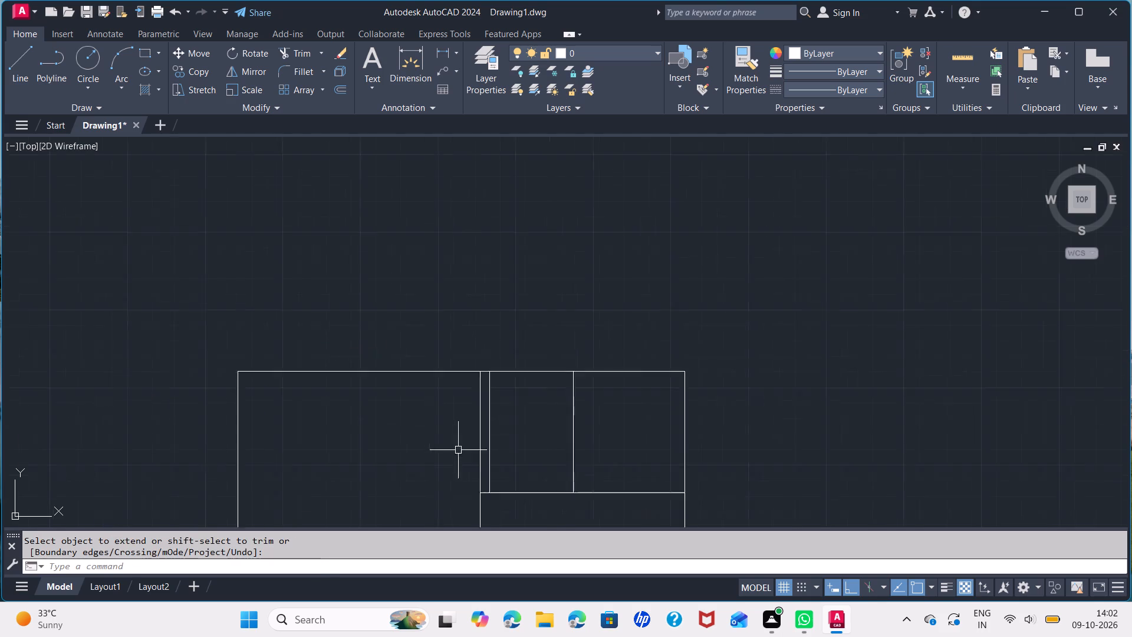
scroll(459, 451, down, 1)
middle_drag(483, 449, 469, 427)
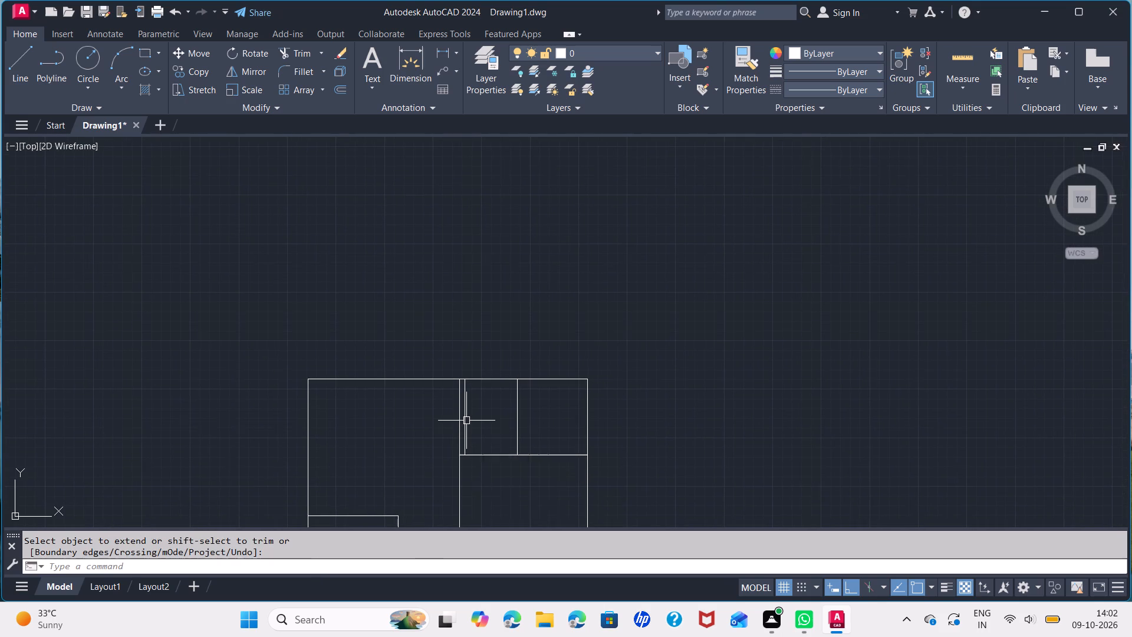
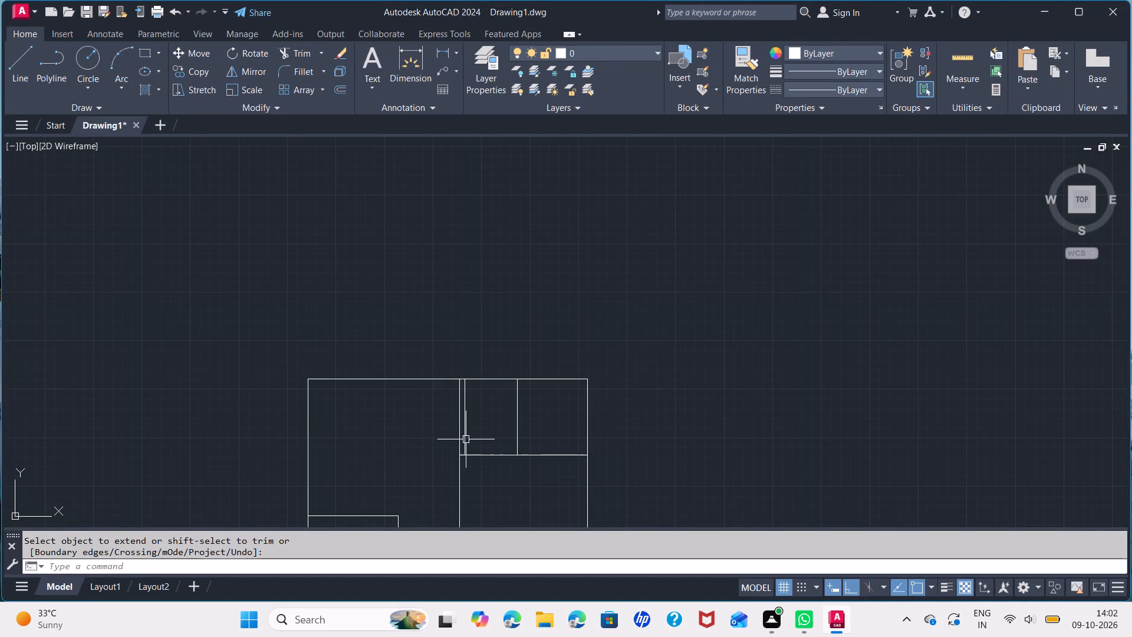
Delete the redundant short vertical line just inside the left side of the small top-middle rectangle.
click(465, 432)
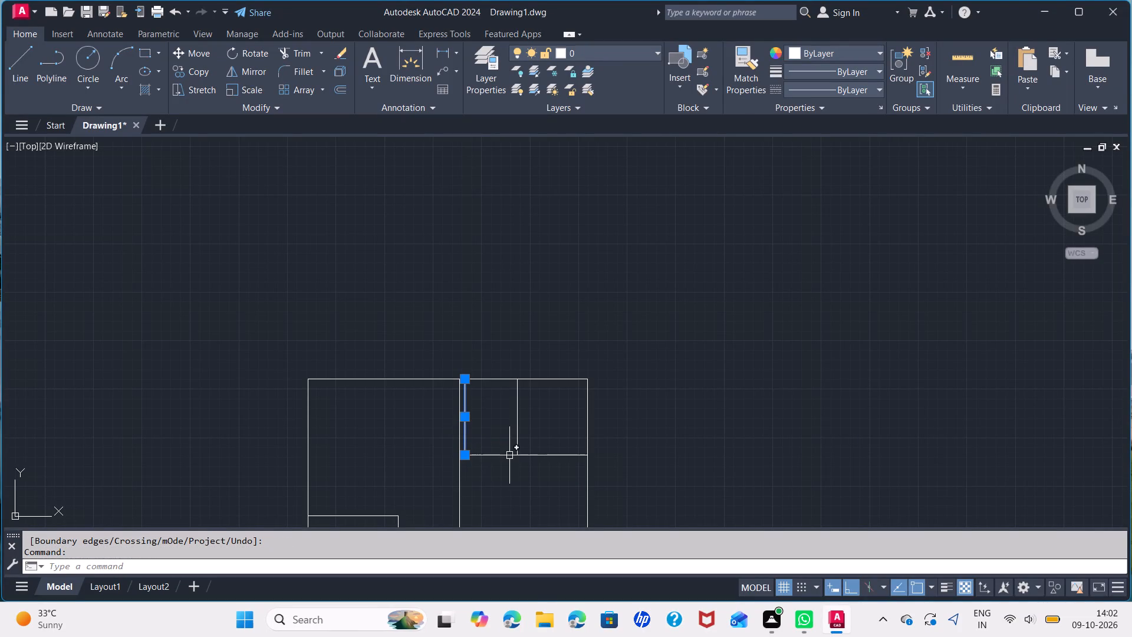
key(Home)
key(Delete)
Delete the outer left edge segment between the two small stacked rectangles and the bottom-left space.
scroll(502, 419, down, 1)
middle_drag(501, 419, 480, 340)
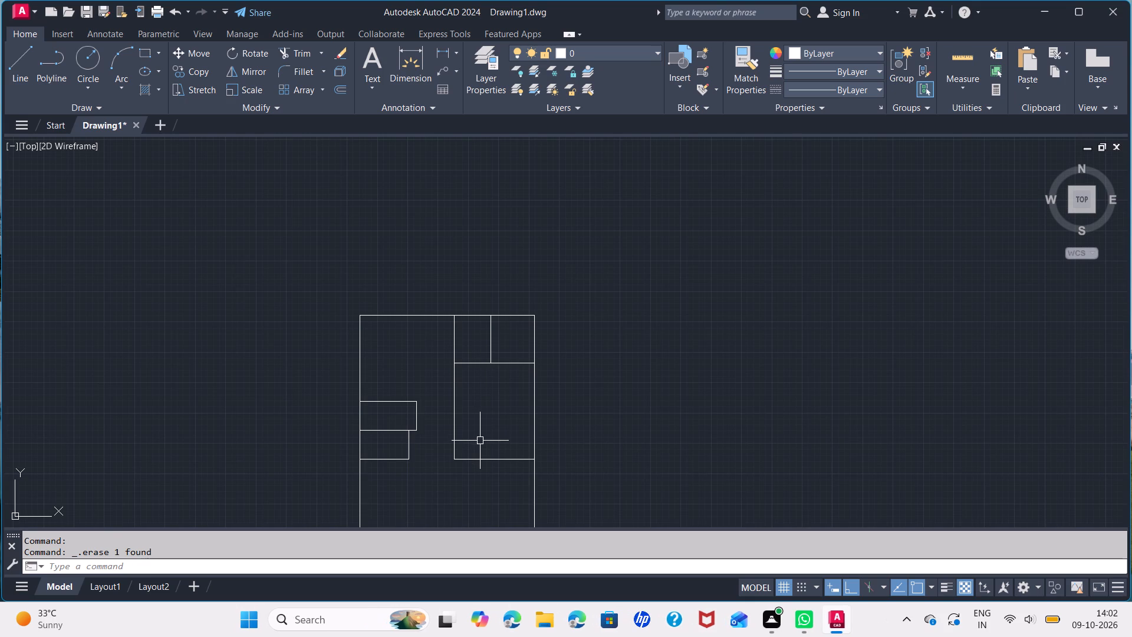
middle_drag(501, 481, 496, 475)
middle_drag(496, 475, 501, 346)
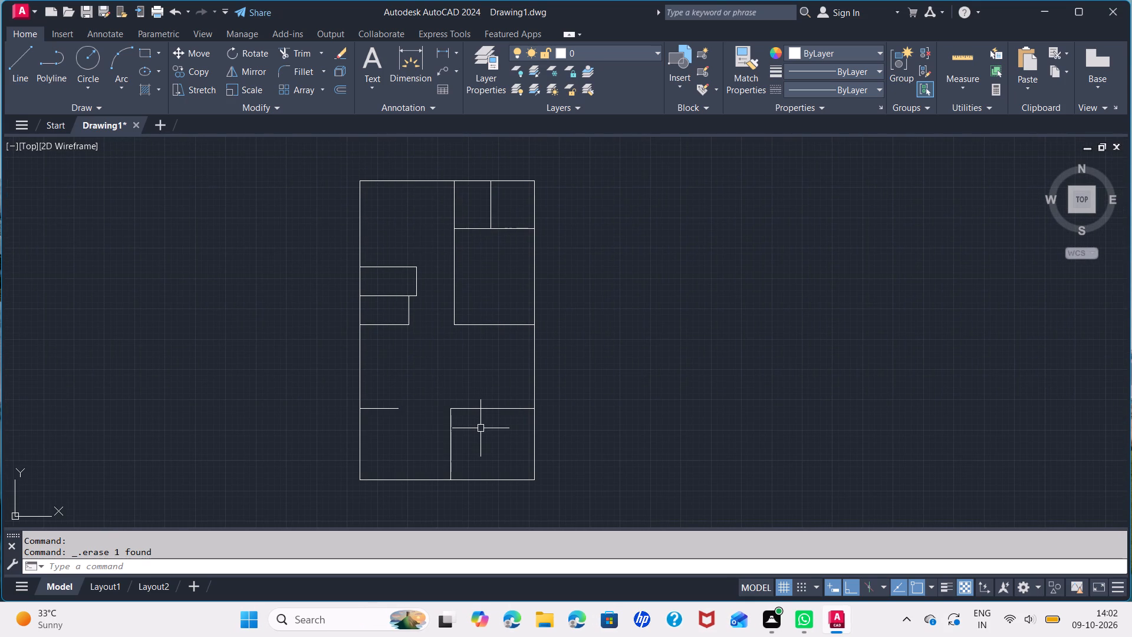
scroll(465, 421, up, 1)
middle_drag(465, 420, 563, 377)
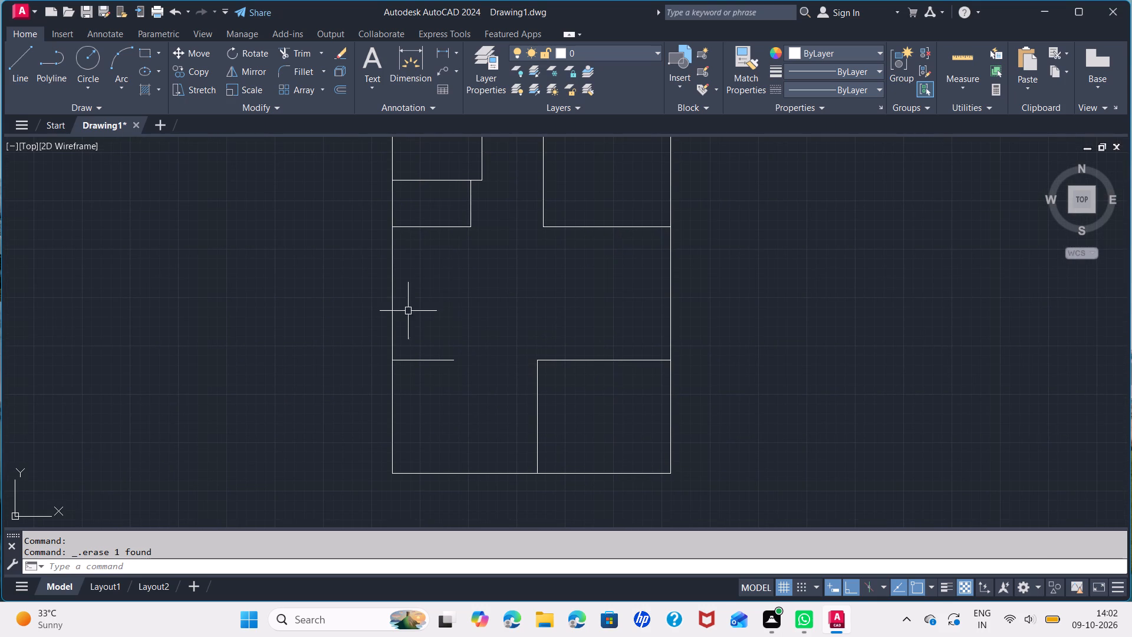
click(391, 300)
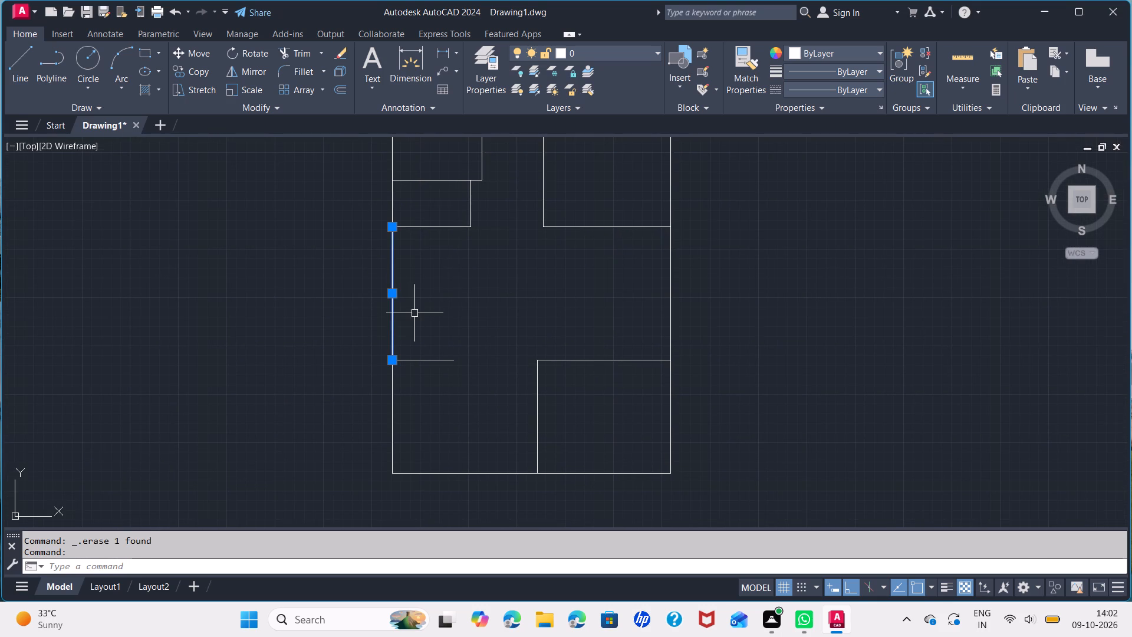
key(Delete)
From the lower stacked rectangle's bottom-left corner, draw a line 2'9" right and down to the bottom-left space's top edge.
scroll(404, 223, up, 1)
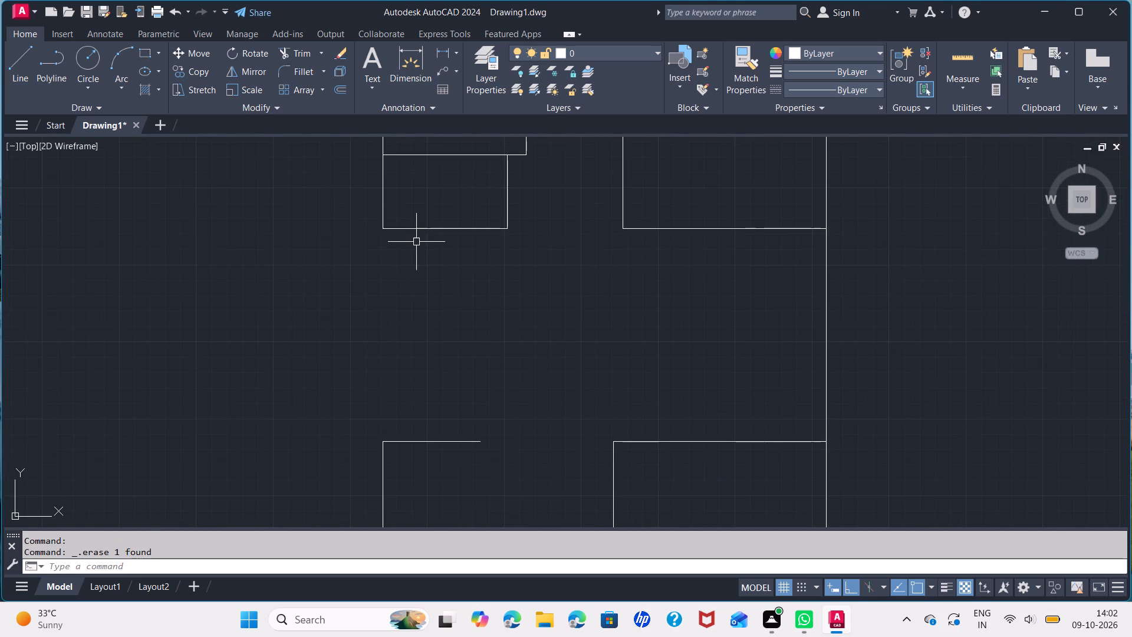
middle_drag(416, 242, 453, 314)
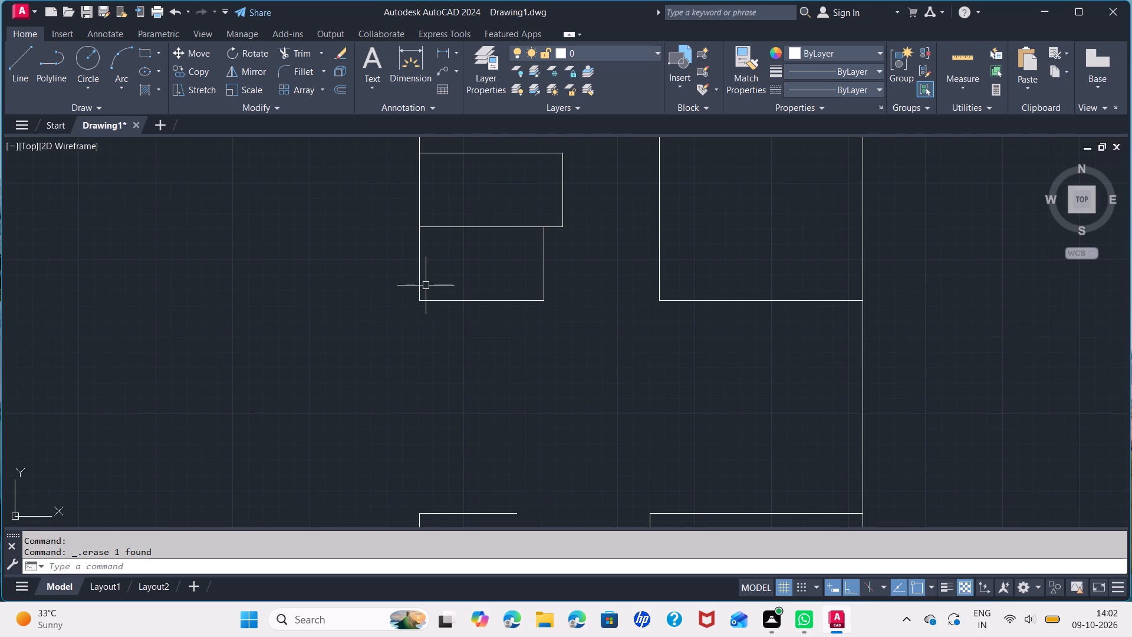
key(l)
key(Return)
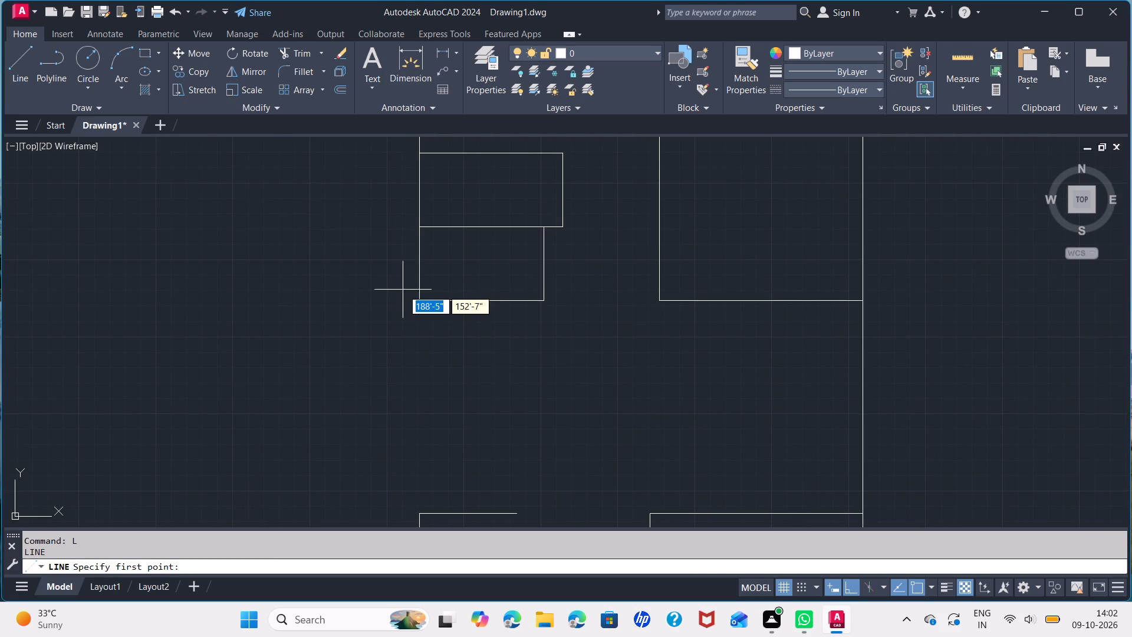
click(417, 302)
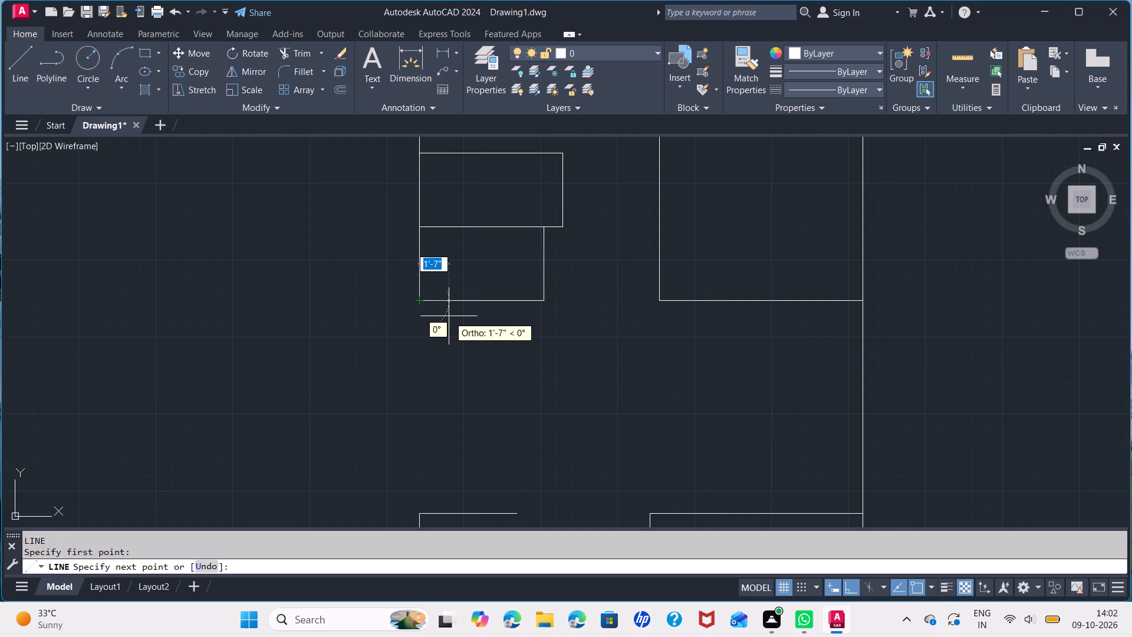
text(2'9)
key(Return)
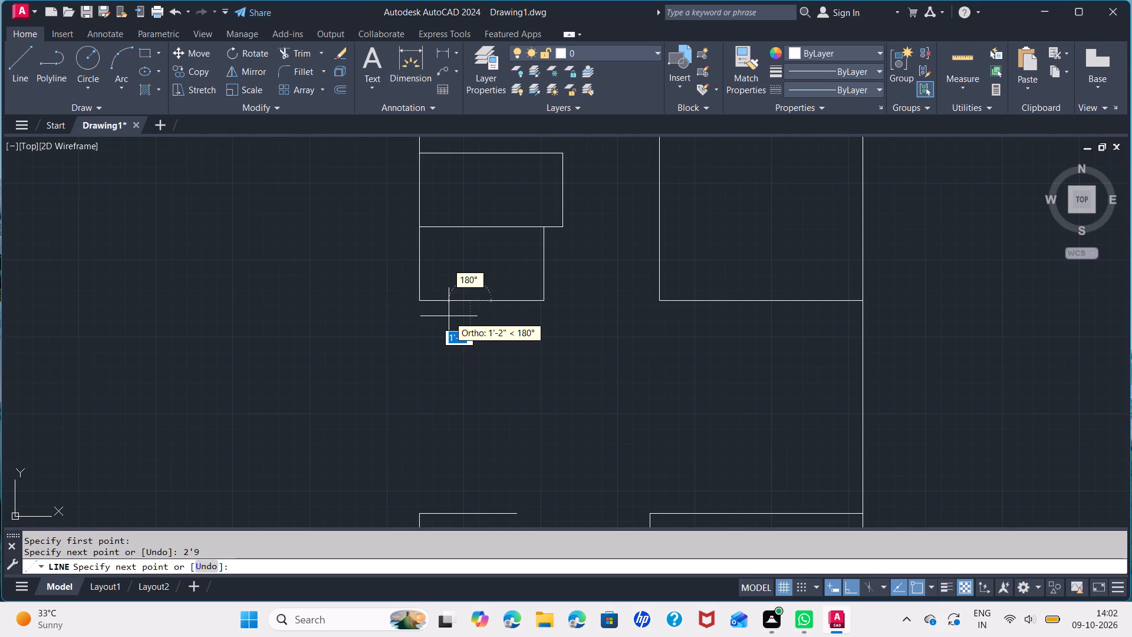
click(469, 511)
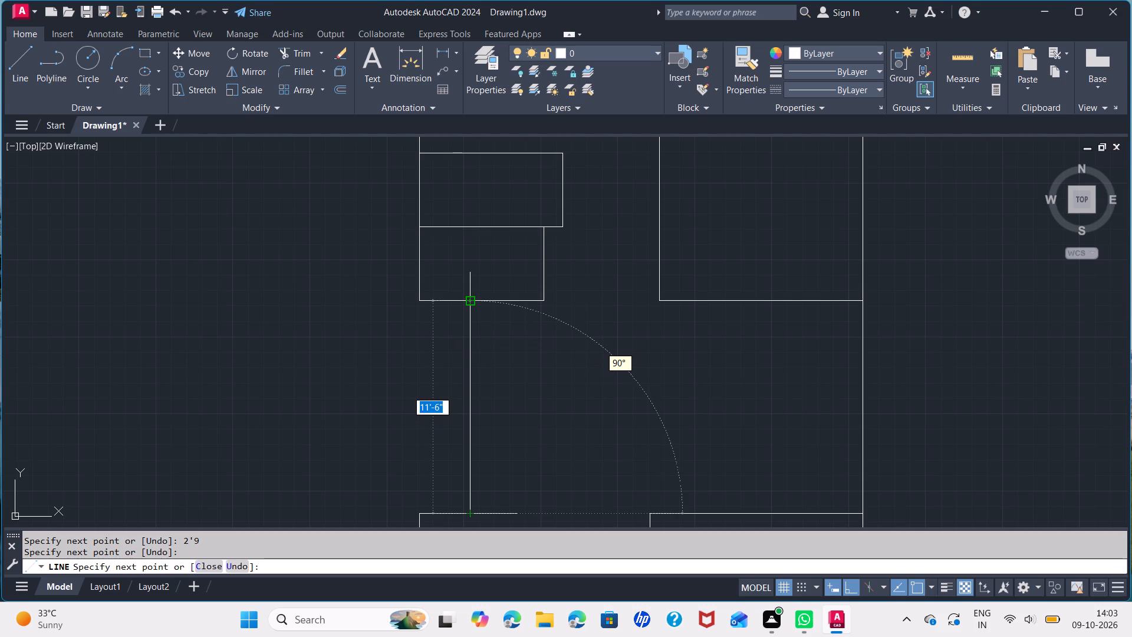
key(space)
From the bottom-right room's top-left corner, draw lines 3'6" down, 4' left, and 3'6" up.
middle_drag(518, 397, 491, 326)
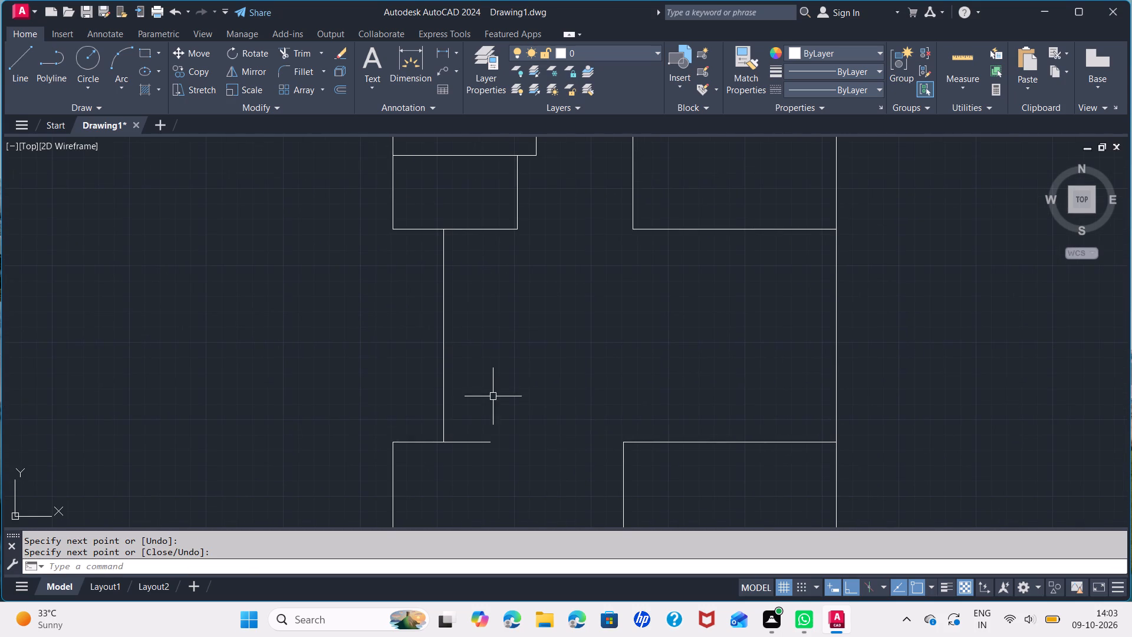
scroll(466, 410, up, 1)
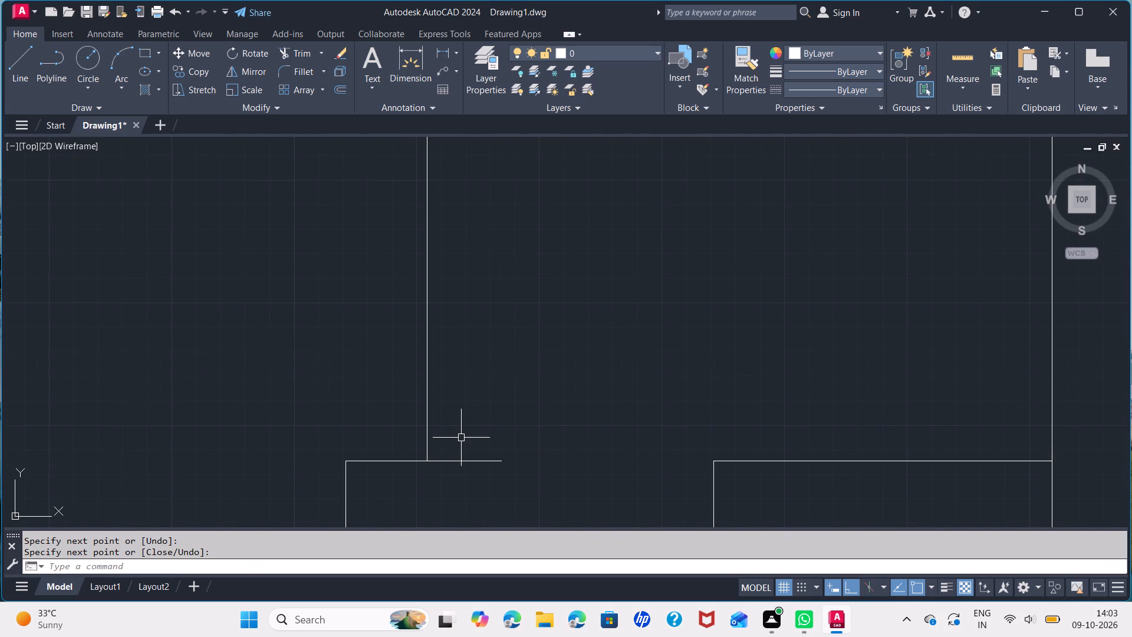
middle_drag(459, 422, 460, 324)
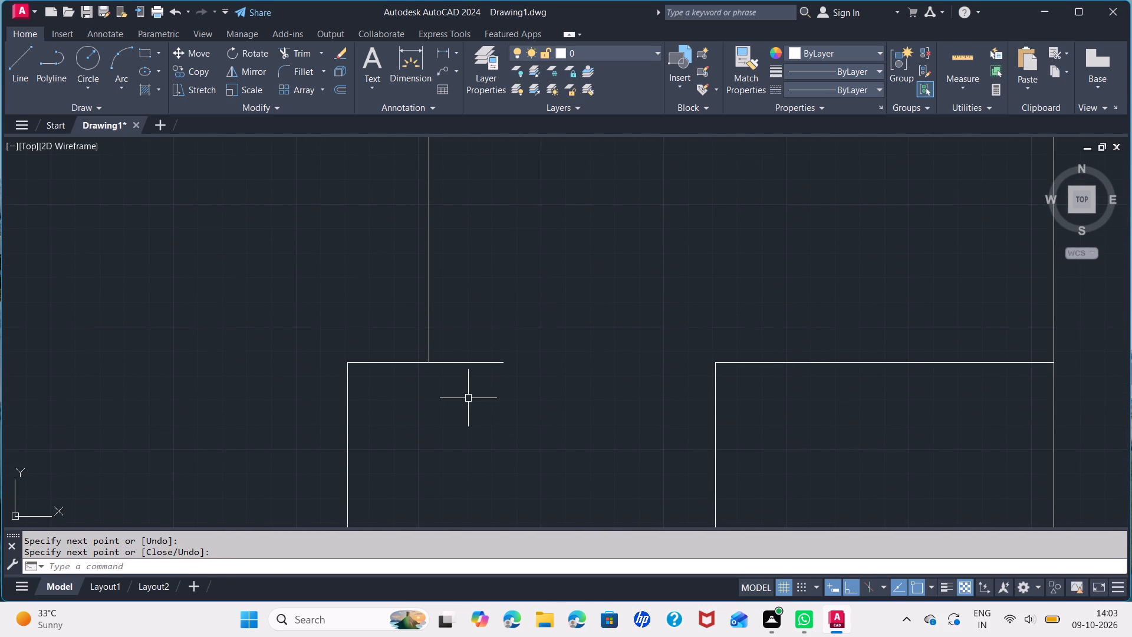
middle_drag(469, 377, 435, 353)
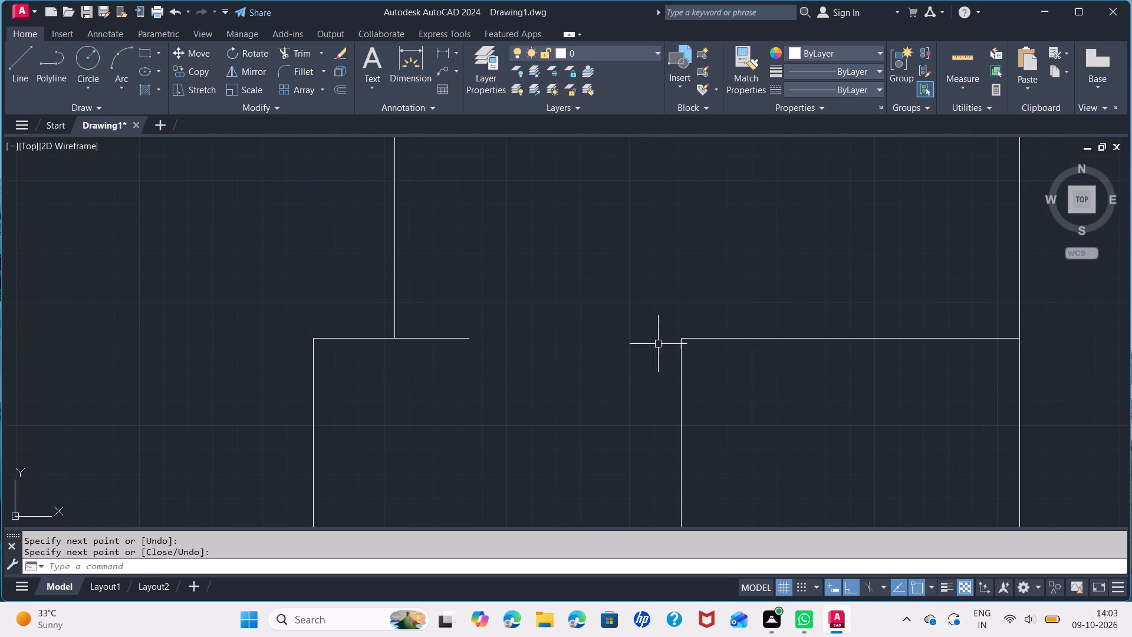
key(space)
click(680, 340)
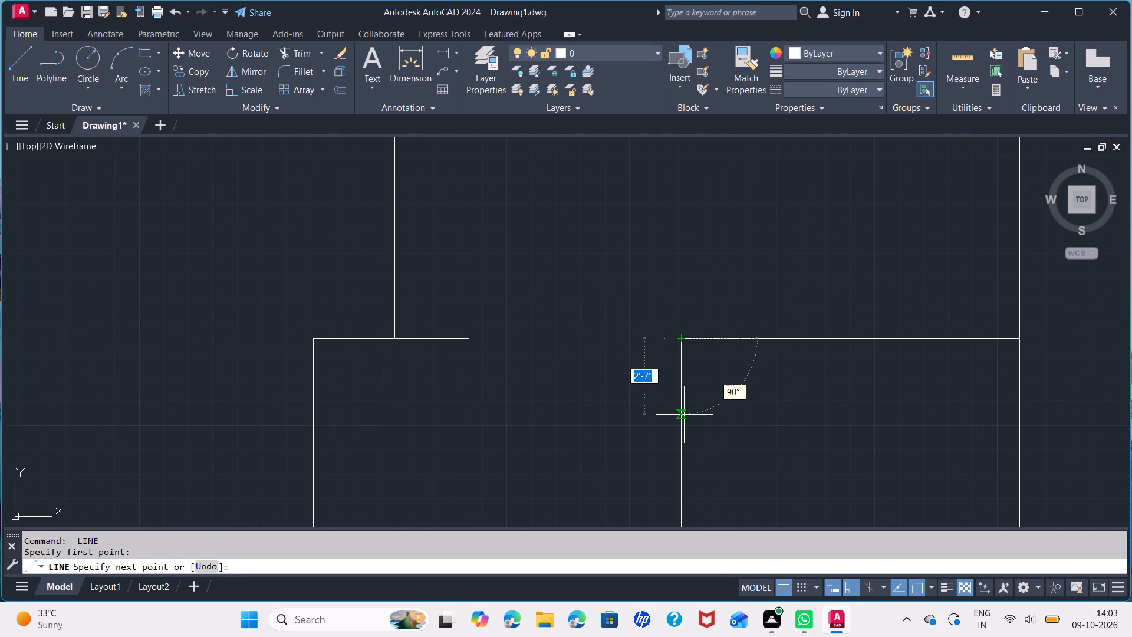
key(3)
text('6)
key(Return)
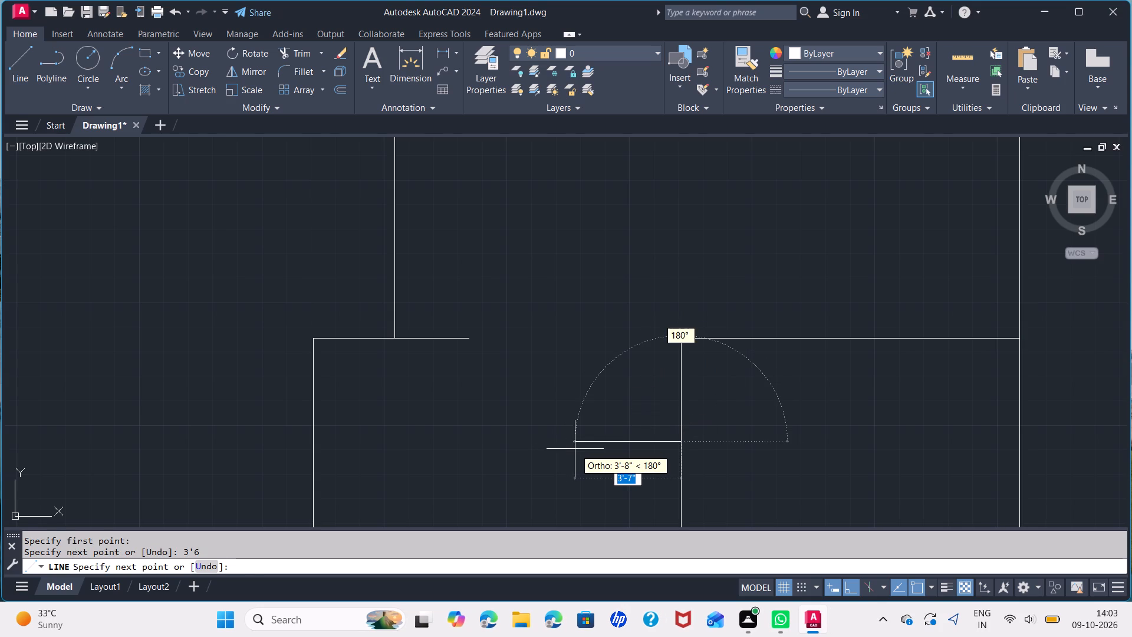
text(4')
key(Return)
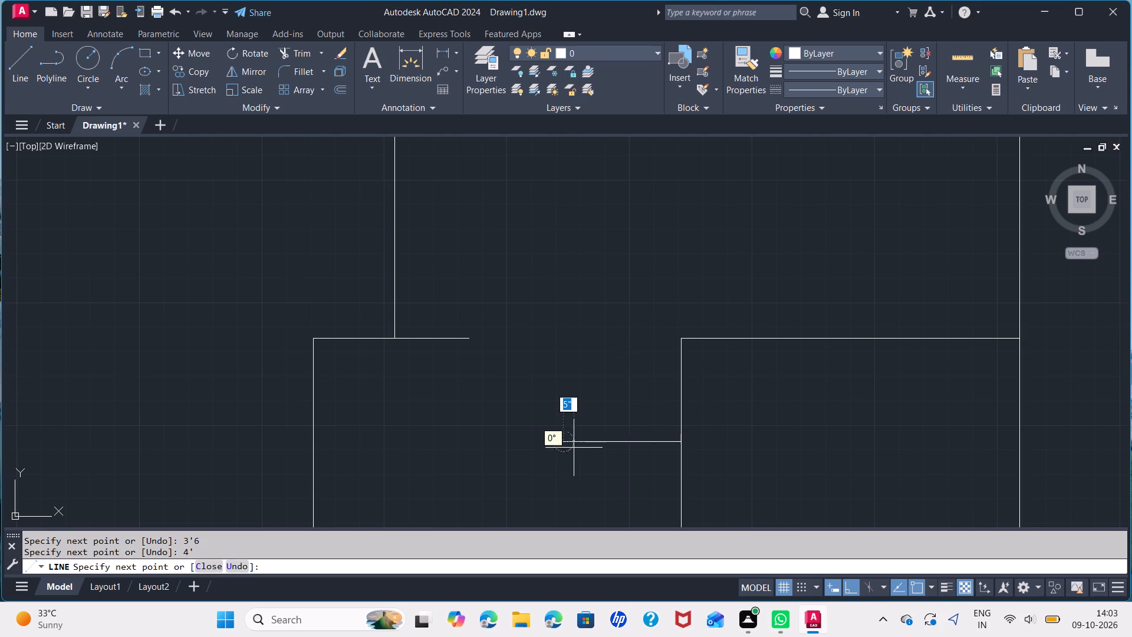
text(3'6)
key(Return)
key(space)
Offset the large top-left space's top edge and left edge 9" outward.
scroll(585, 468, down, 1)
middle_drag(589, 472, 603, 481)
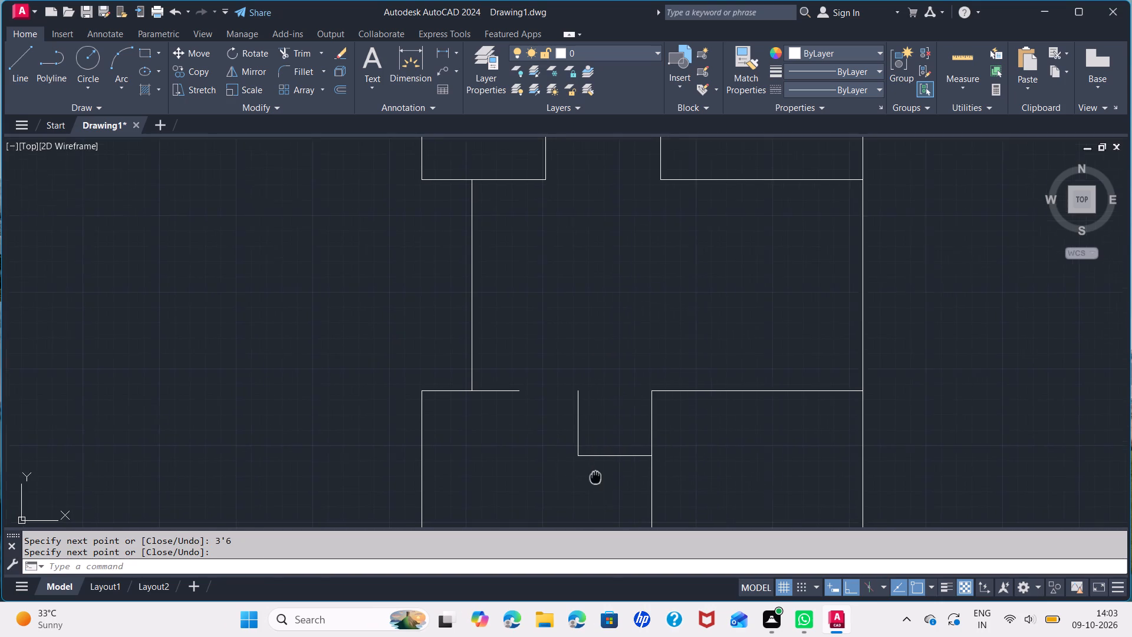
middle_drag(603, 481, 587, 333)
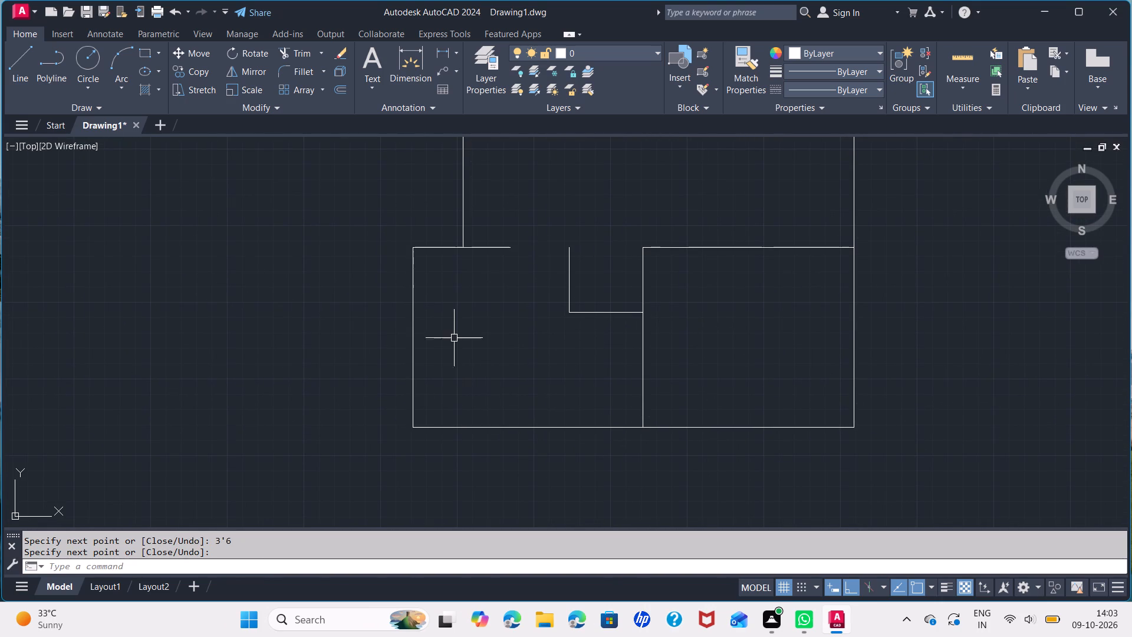
middle_drag(467, 308, 480, 522)
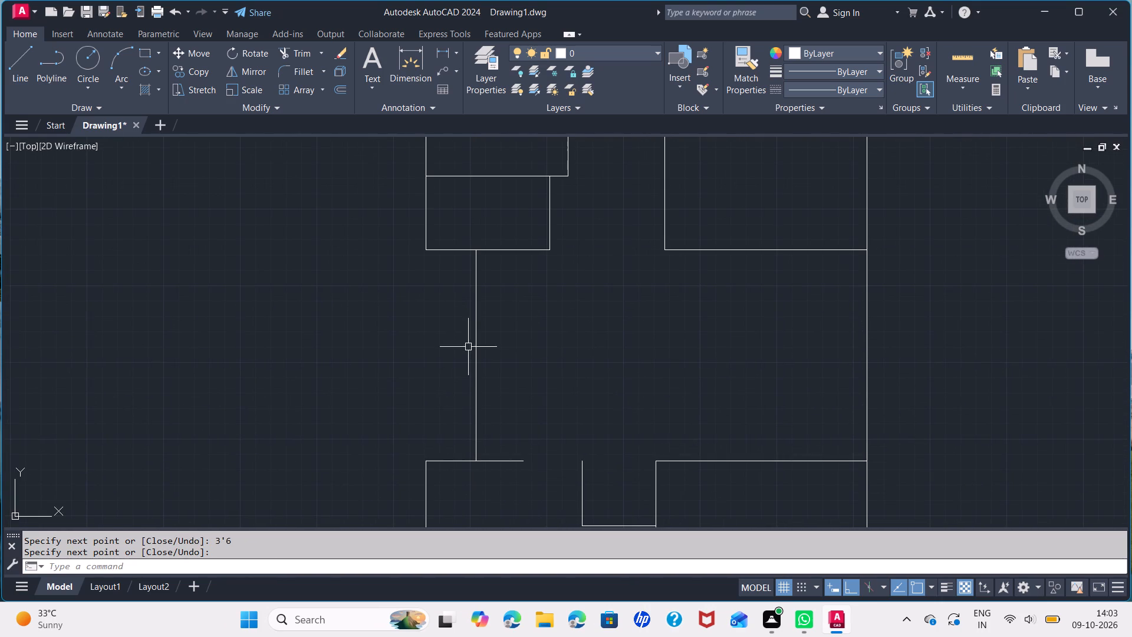
scroll(468, 346, down, 1)
middle_drag(482, 324, 493, 554)
scroll(437, 385, up, 3)
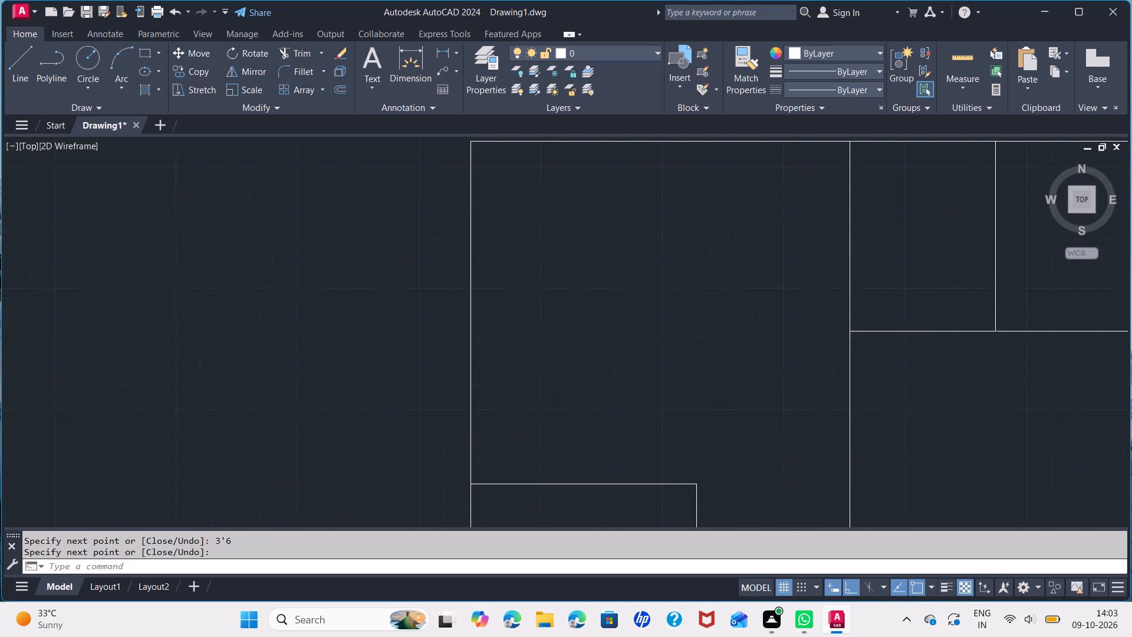
scroll(522, 365, down, 2)
middle_drag(522, 362, 466, 379)
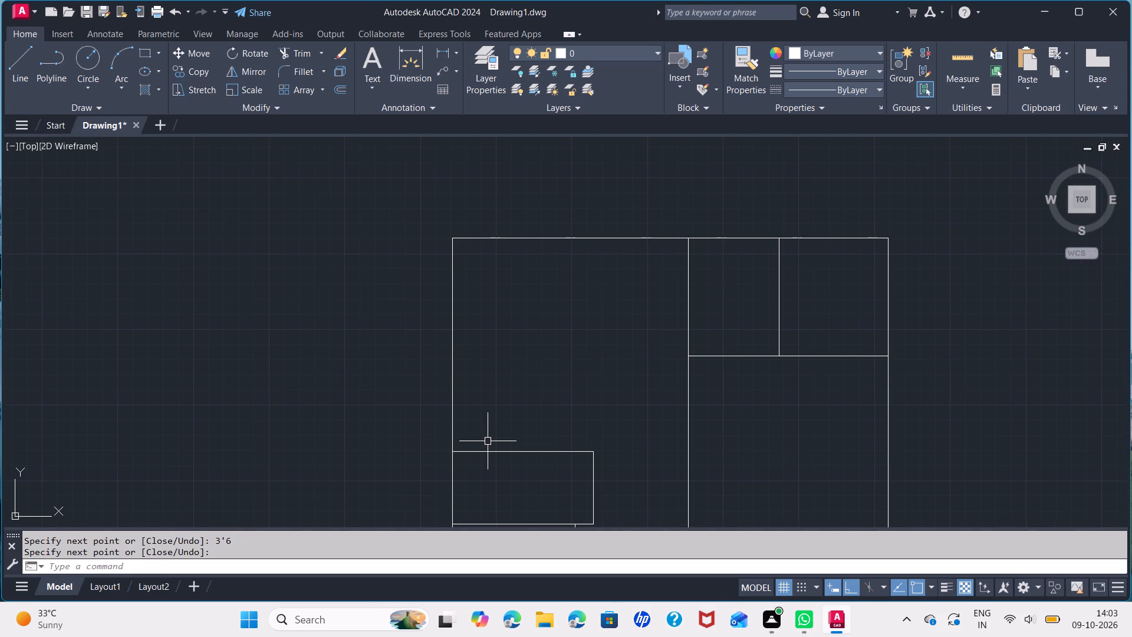
text(OF)
key(Return)
key(9)
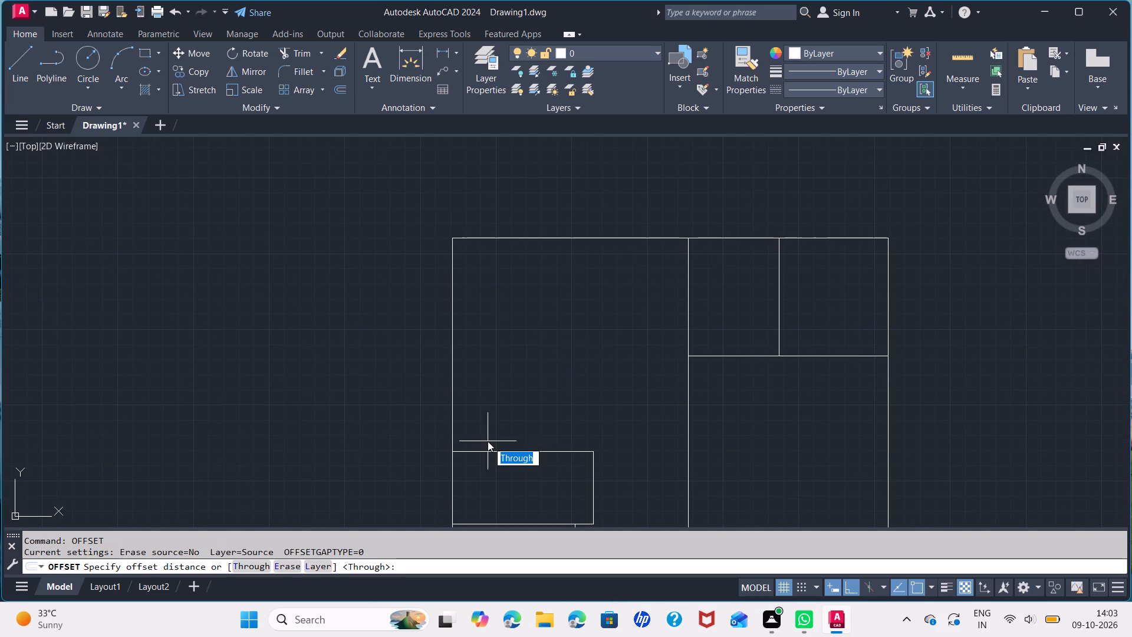
key(Return)
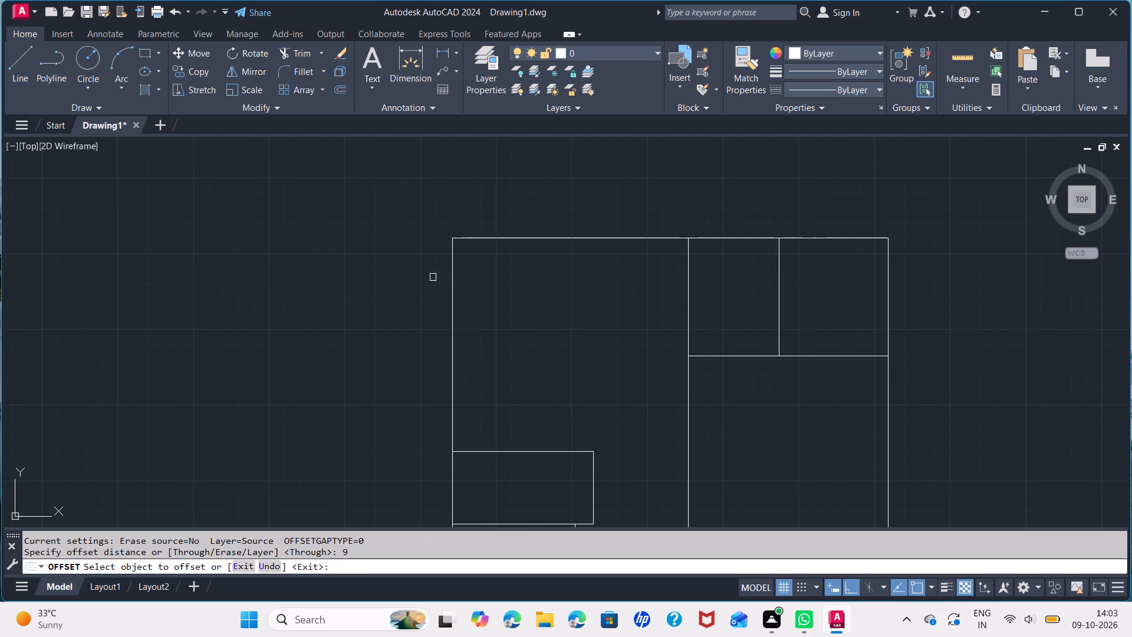
click(541, 238)
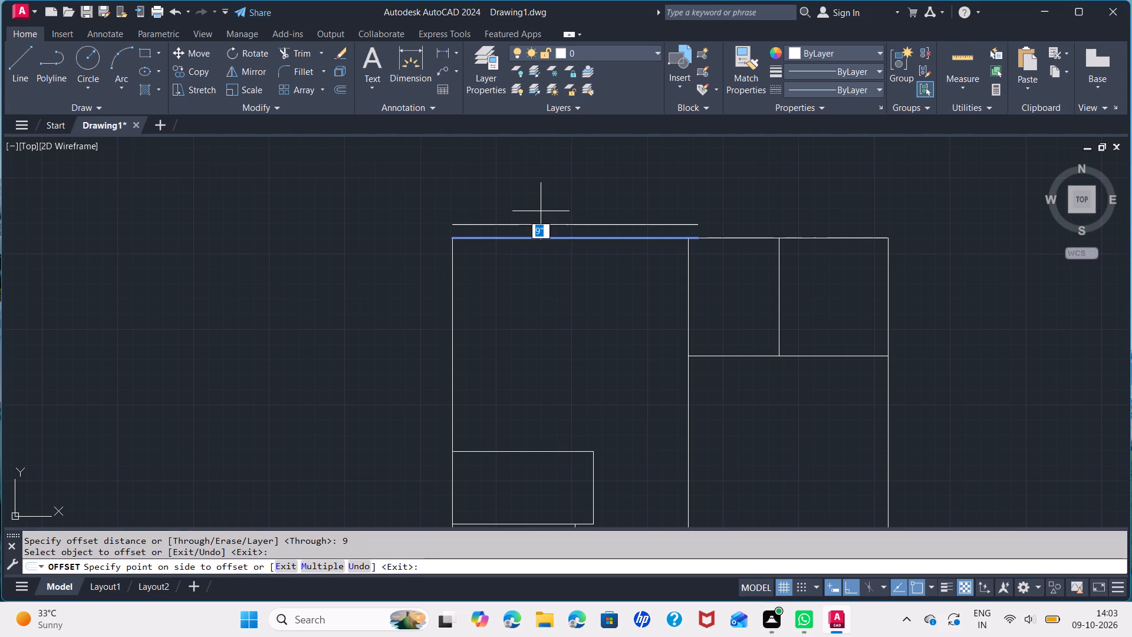
click(541, 211)
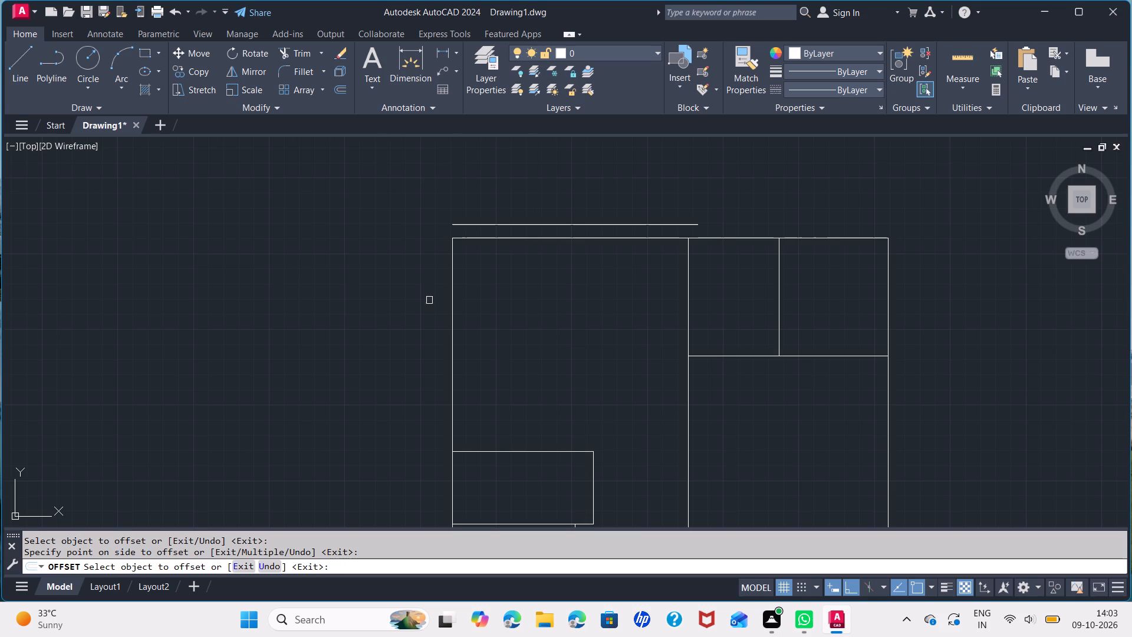
click(455, 307)
click(427, 303)
Offset the left edges of the two small stacked rectangles 9" outward.
middle_drag(498, 378, 534, 297)
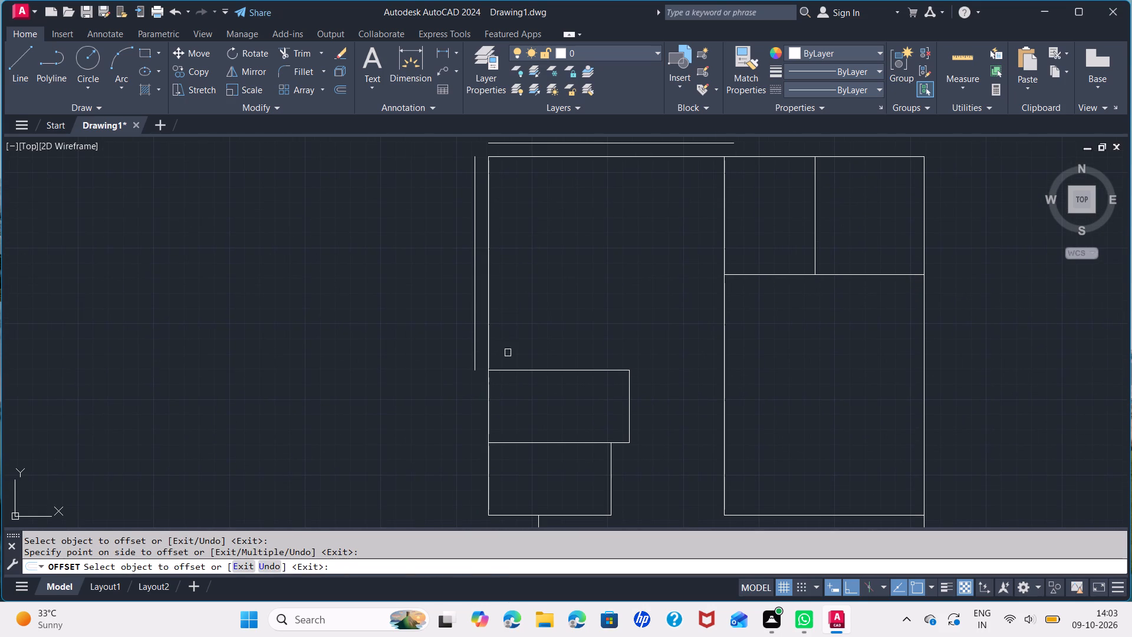
click(488, 408)
click(472, 401)
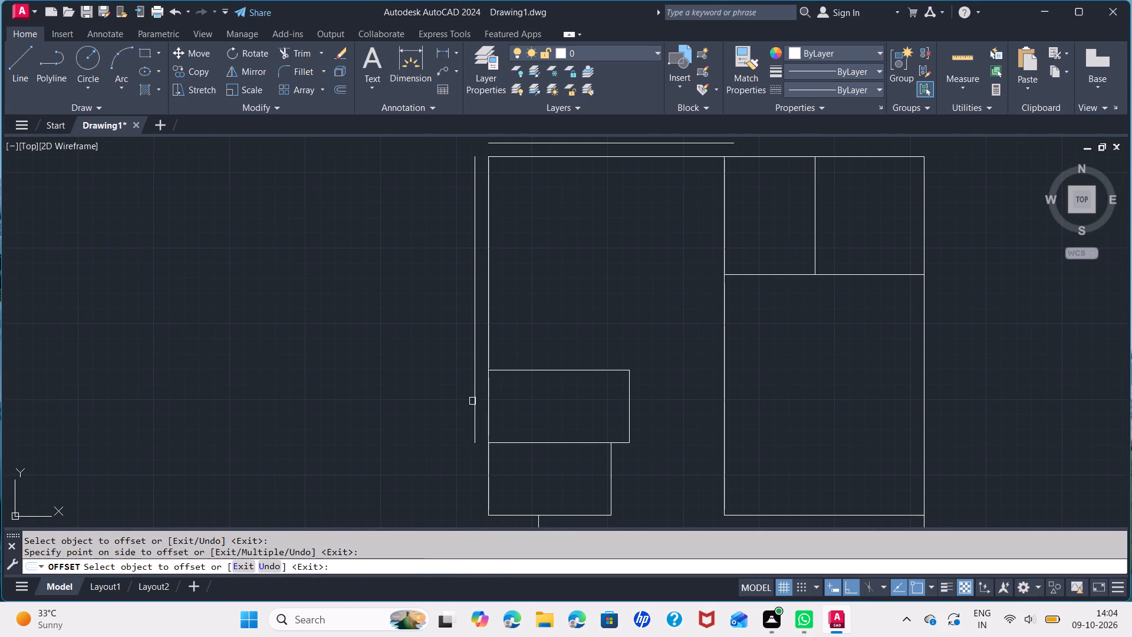
click(488, 477)
click(463, 478)
Offset the bottom-left room's left edge and the bottom edges of both bottom rooms 9" outward.
middle_drag(522, 448, 548, 261)
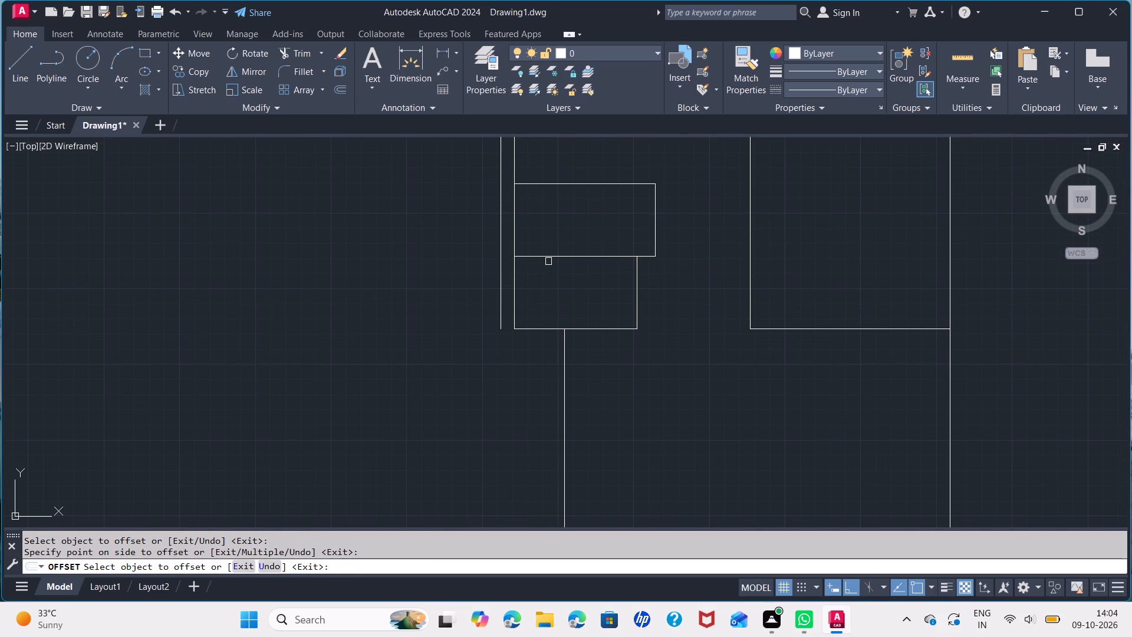
middle_drag(551, 376, 540, 271)
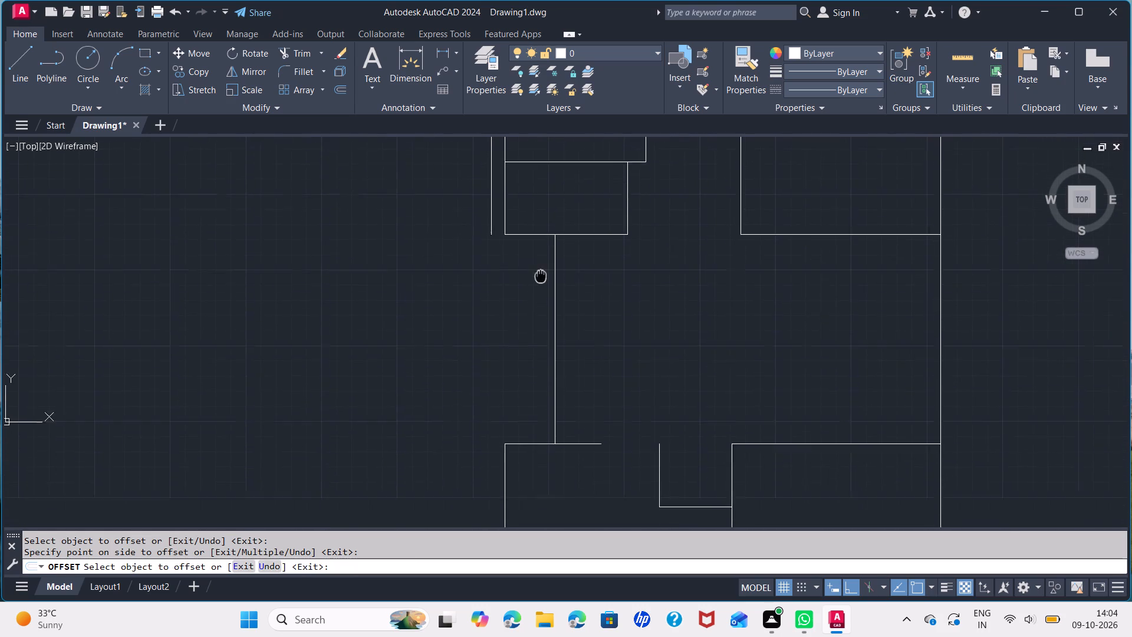
middle_drag(540, 271, 538, 256)
middle_drag(538, 380, 571, 229)
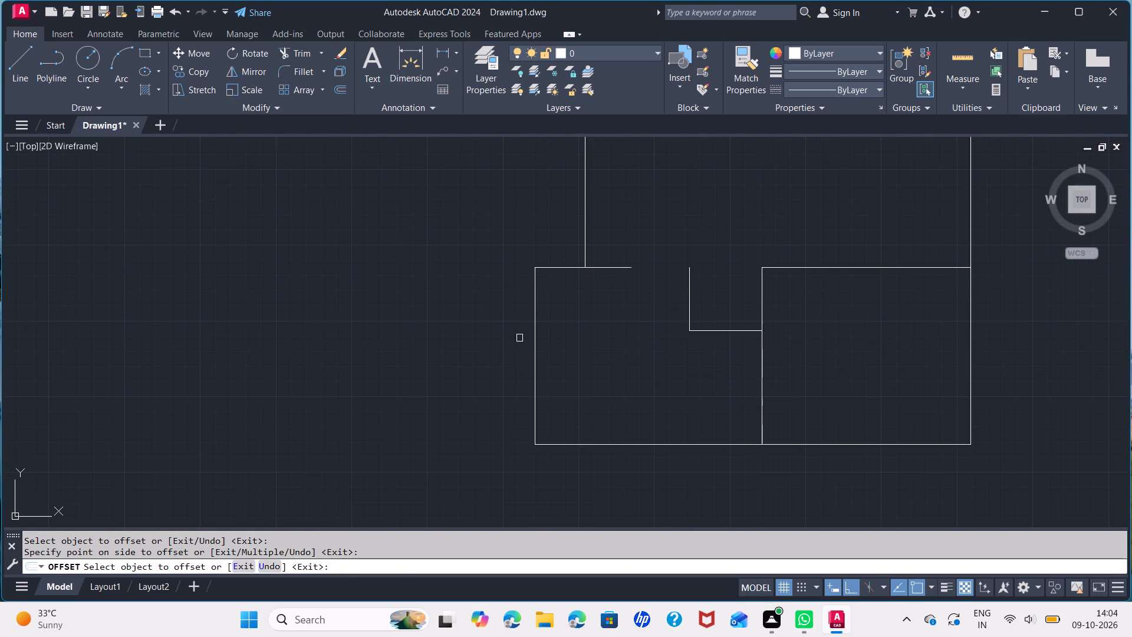
click(534, 353)
click(488, 353)
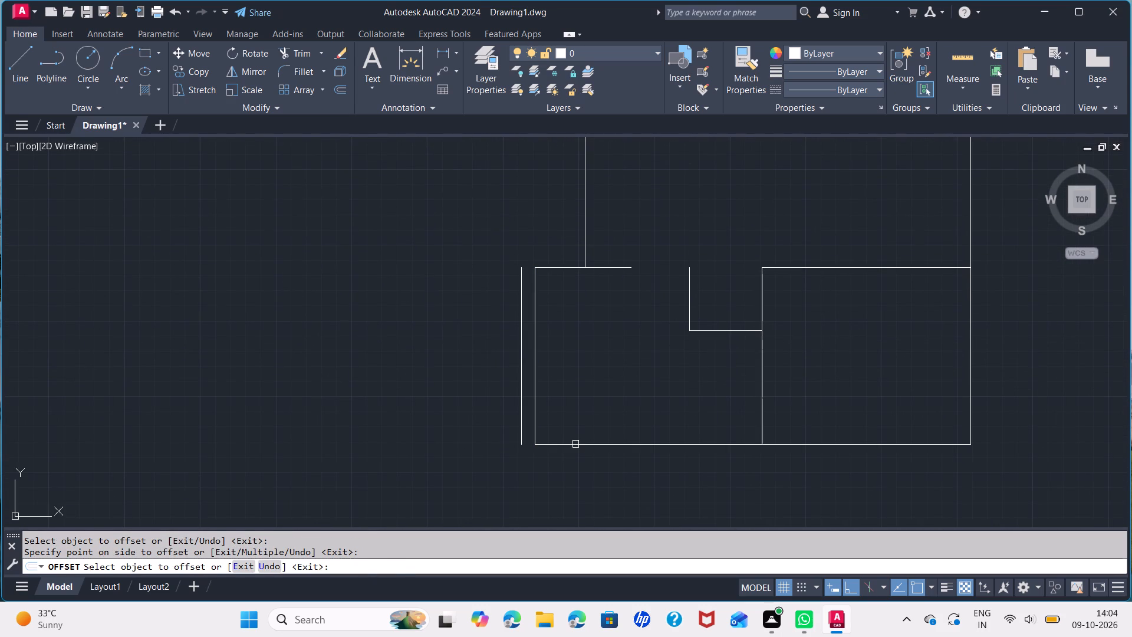
click(575, 444)
click(577, 472)
middle_drag(628, 410, 377, 377)
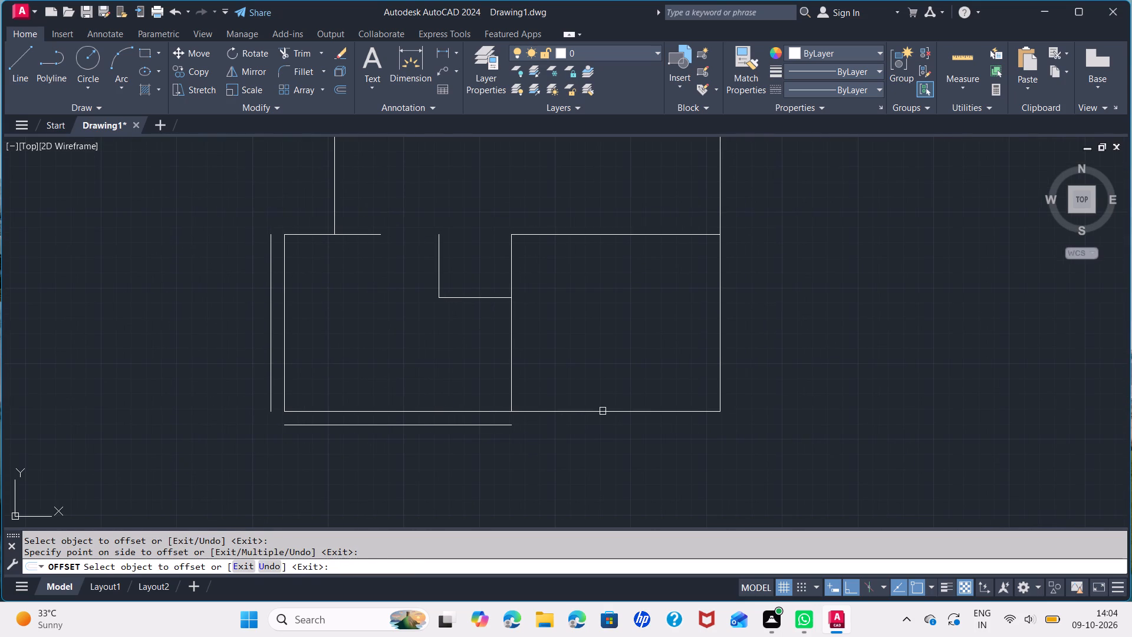
click(603, 409)
click(604, 444)
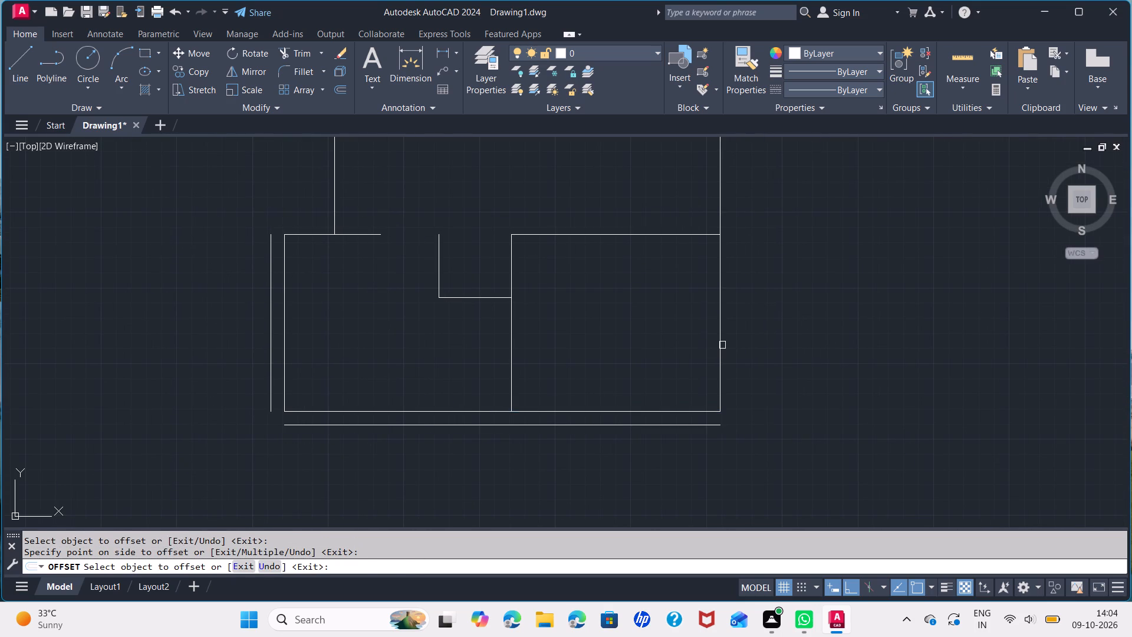
Offset all four segments of the plan's right edge 9" outward, from the bottom-right room up to the top-right room.
click(721, 346)
click(739, 356)
middle_drag(706, 290, 669, 490)
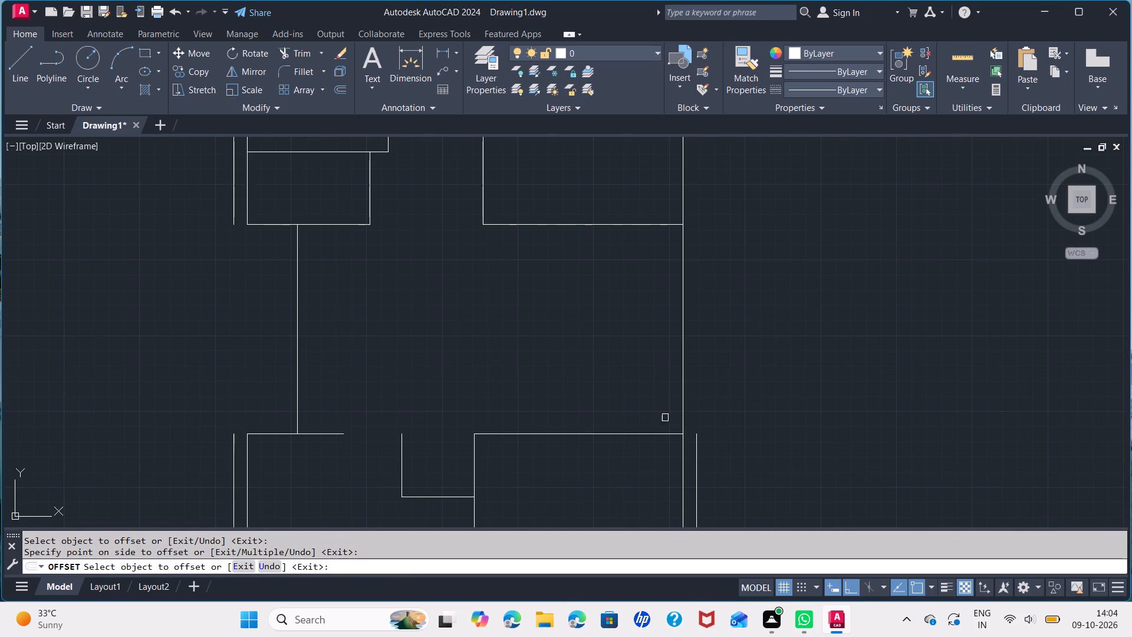
click(687, 375)
click(735, 398)
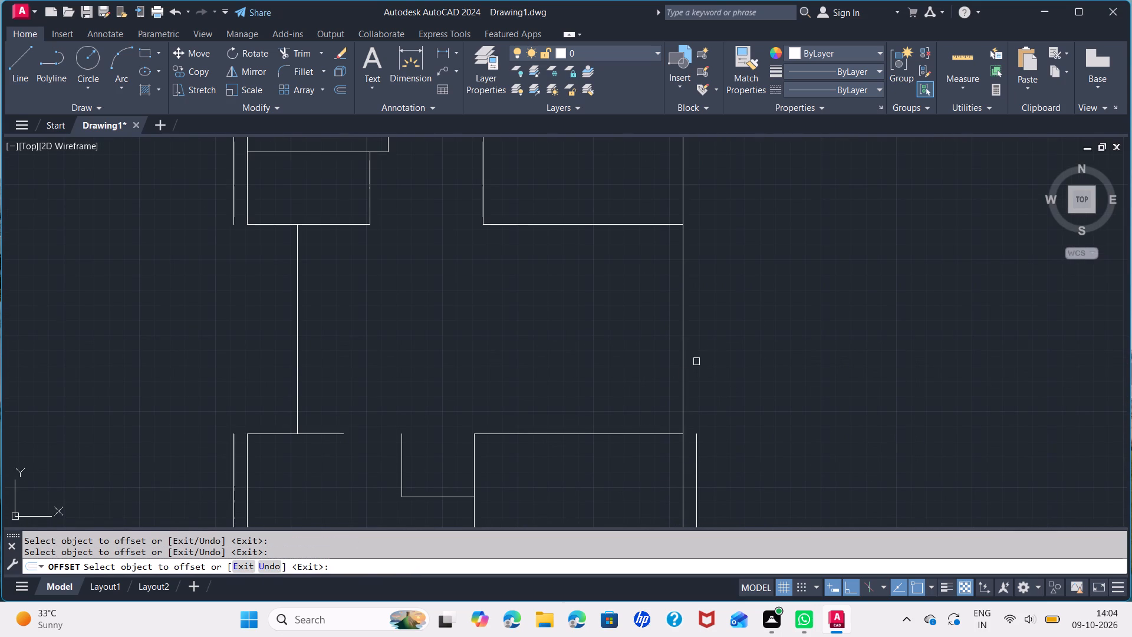
click(683, 356)
click(706, 371)
middle_drag(680, 288, 637, 505)
click(639, 376)
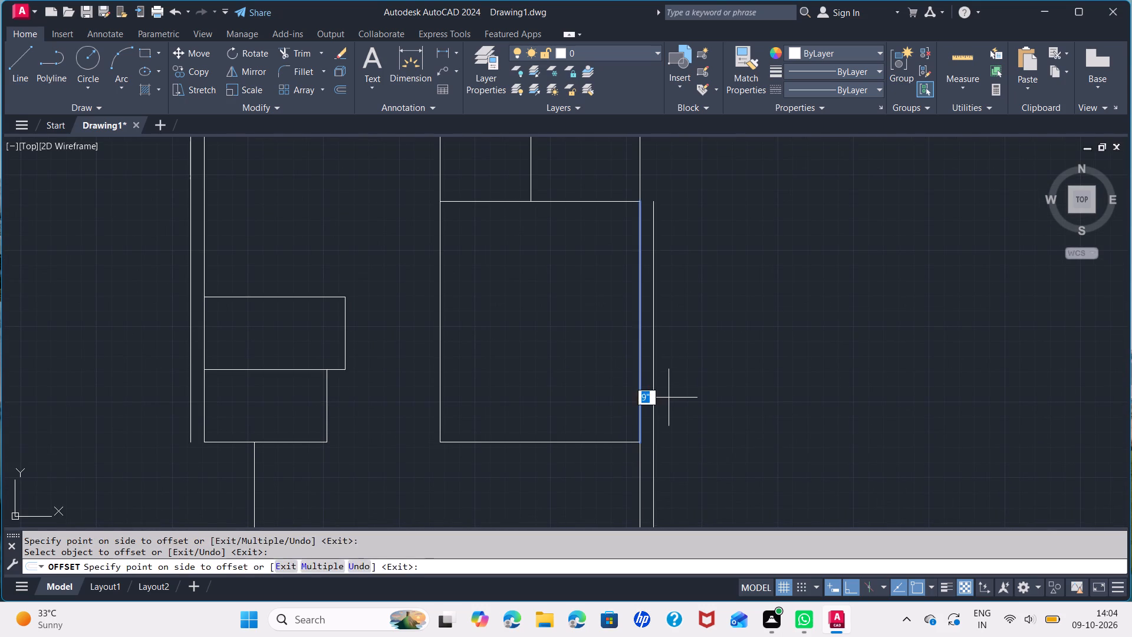
click(670, 398)
middle_drag(626, 267, 632, 505)
click(644, 415)
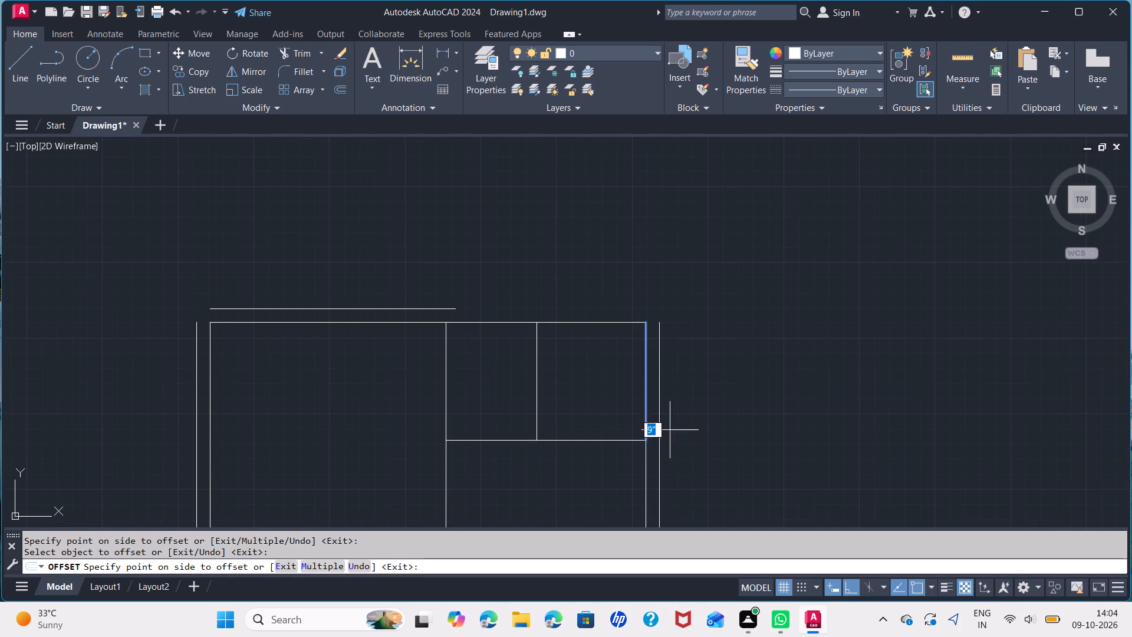
click(673, 430)
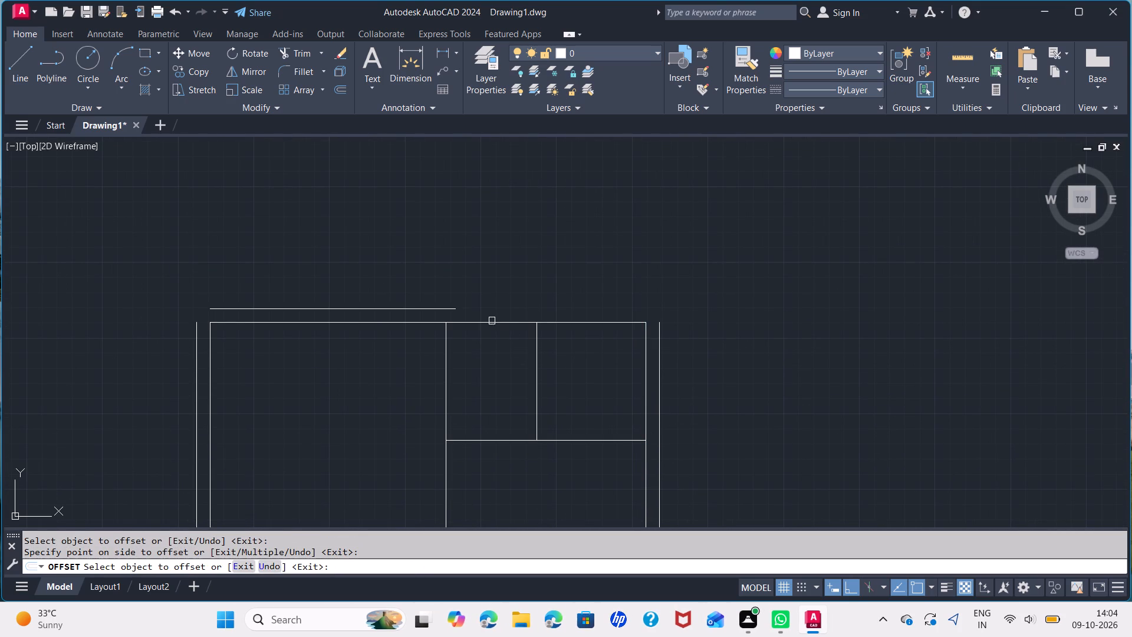
Offset the top edge segment above the small top-middle room 9" outward.
click(495, 326)
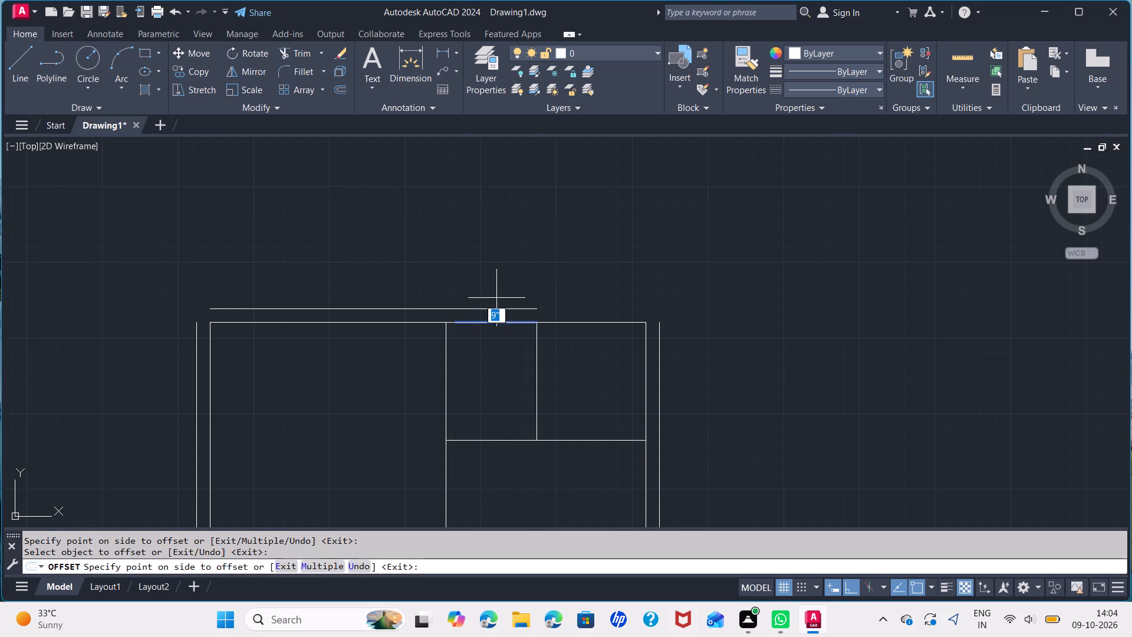
click(496, 297)
key(Escape)
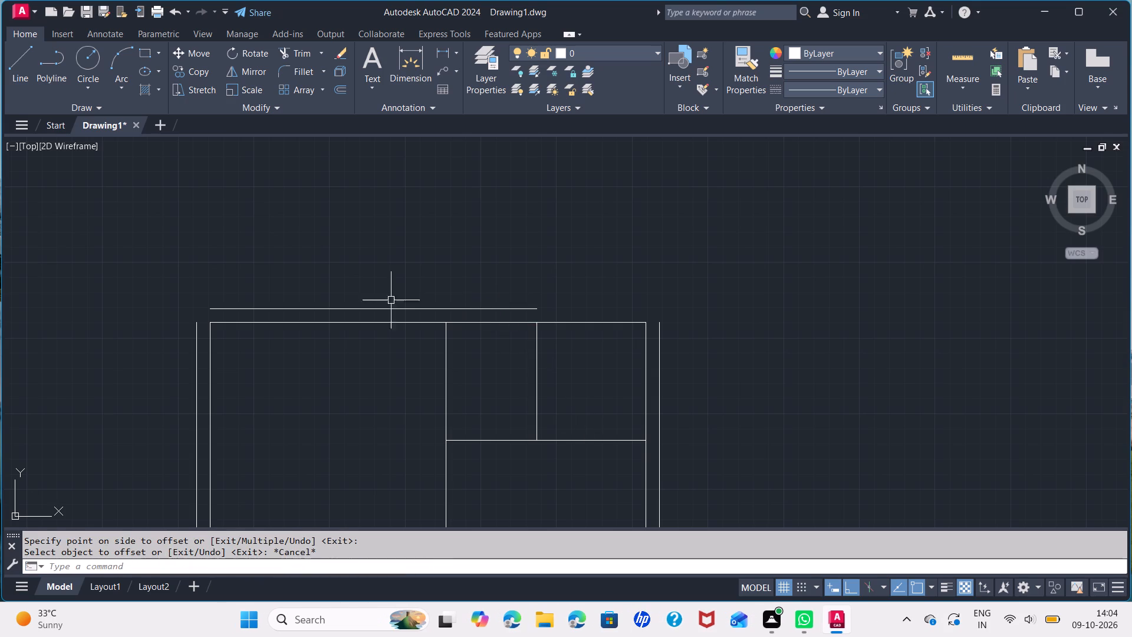
Draw short vertical extension lines upward from the top ends of the outer left and outer right wall lines.
scroll(200, 344, up, 1)
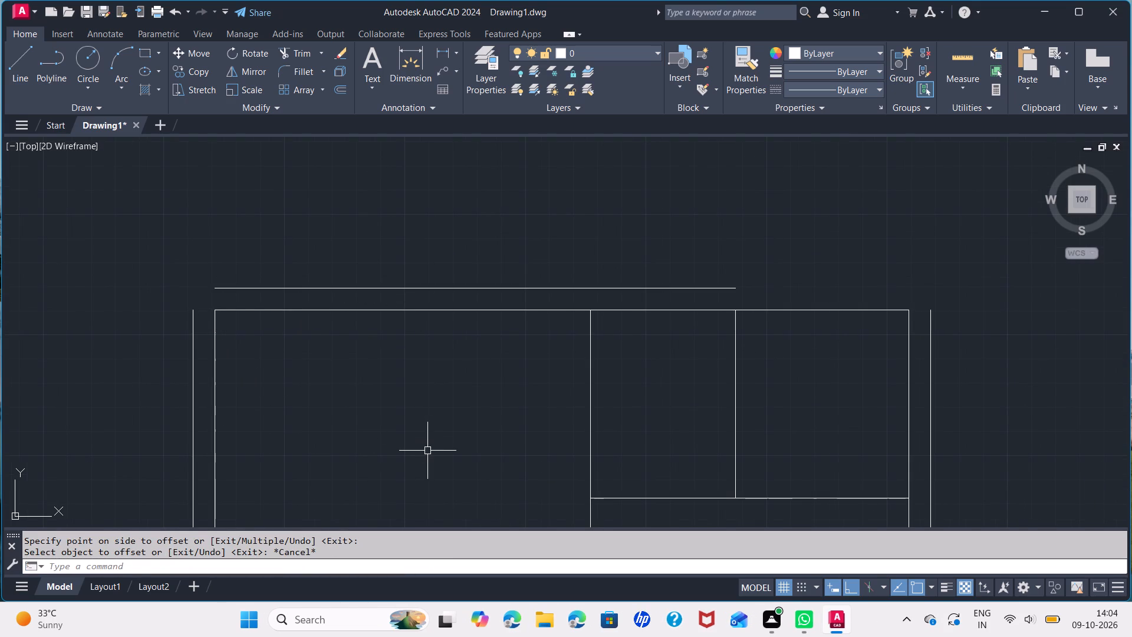
key(l)
key(Return)
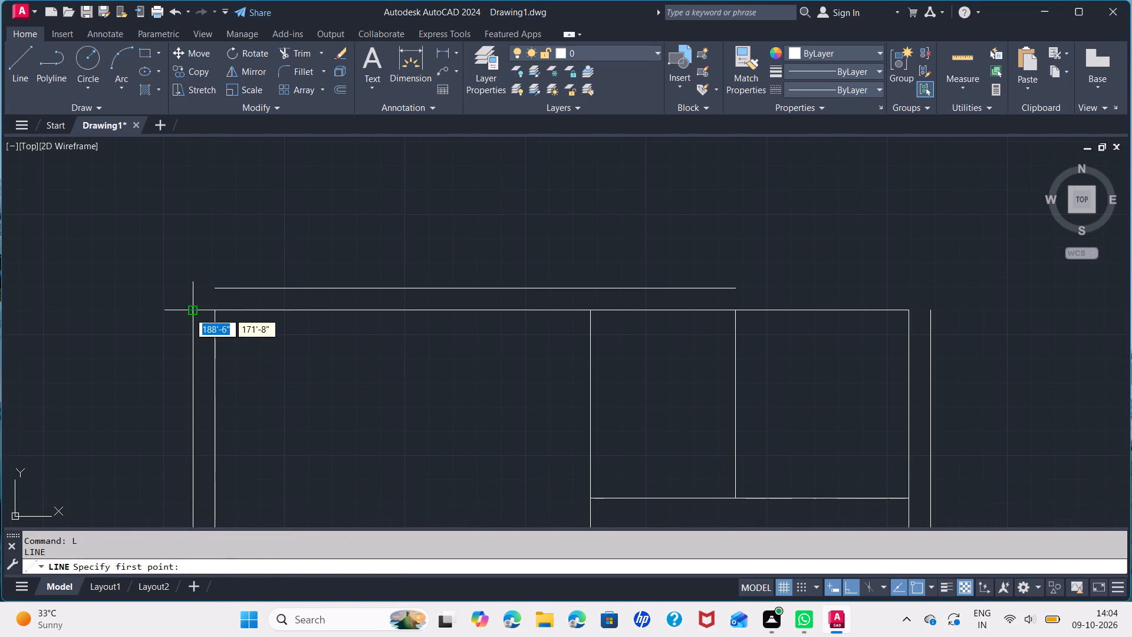
click(192, 310)
click(196, 253)
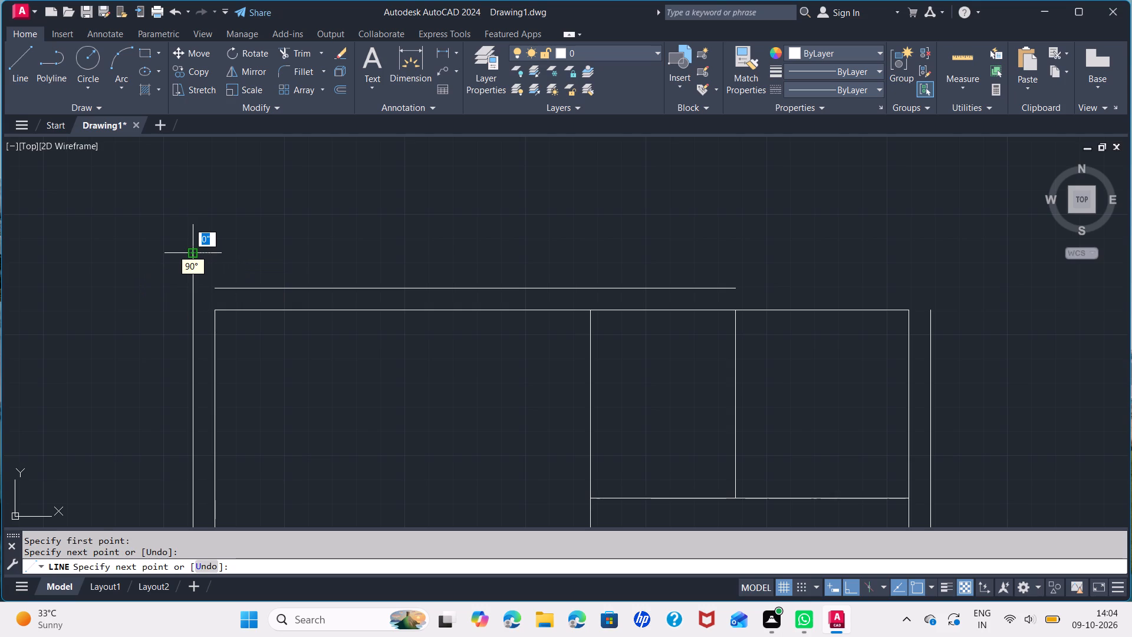
key(space)
scroll(526, 319, down, 2)
middle_drag(528, 379, 524, 268)
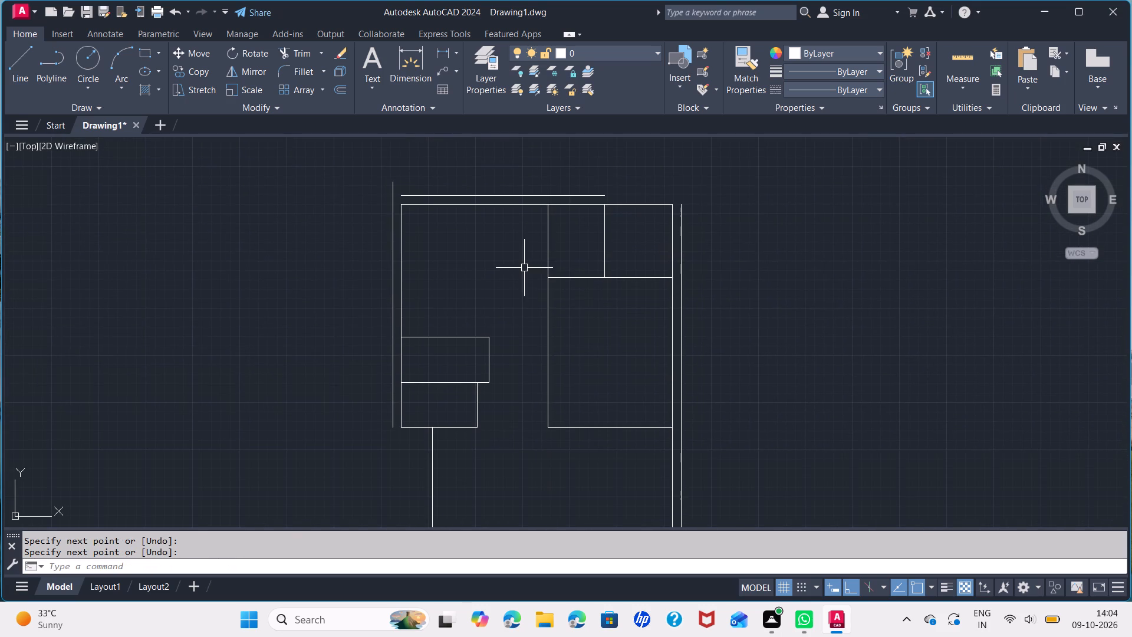
scroll(680, 202, up, 2)
key(space)
click(675, 212)
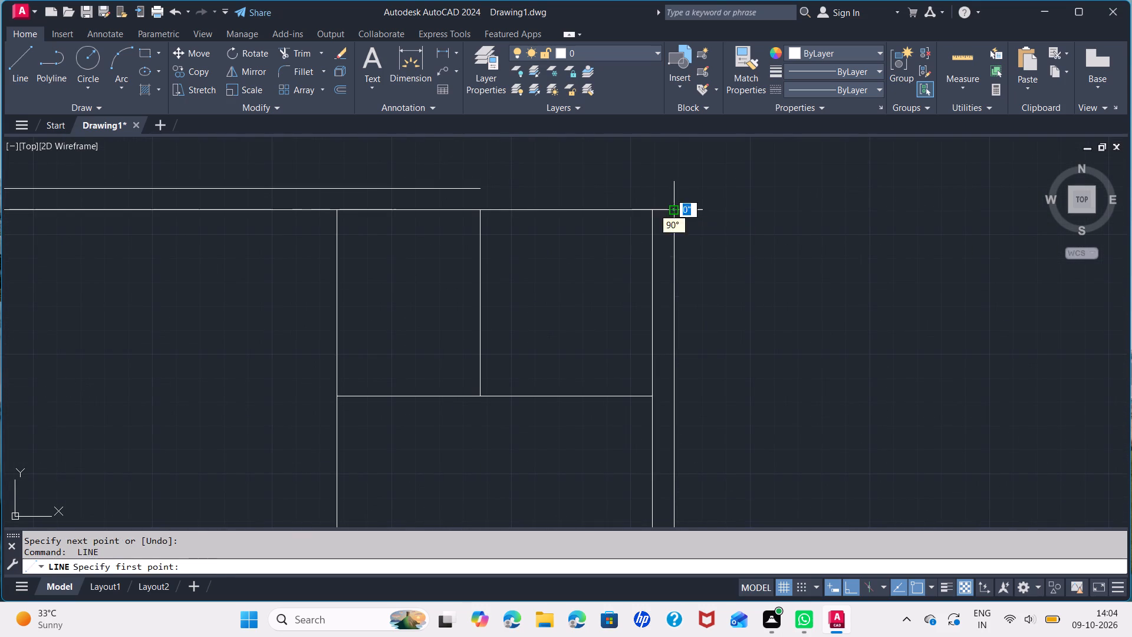
click(668, 171)
key(space)
At the bottom-right corner, extend the outer bottom line rightward and the outer right line downward with short lines that cross.
scroll(688, 306, down, 2)
middle_drag(668, 420, 651, 159)
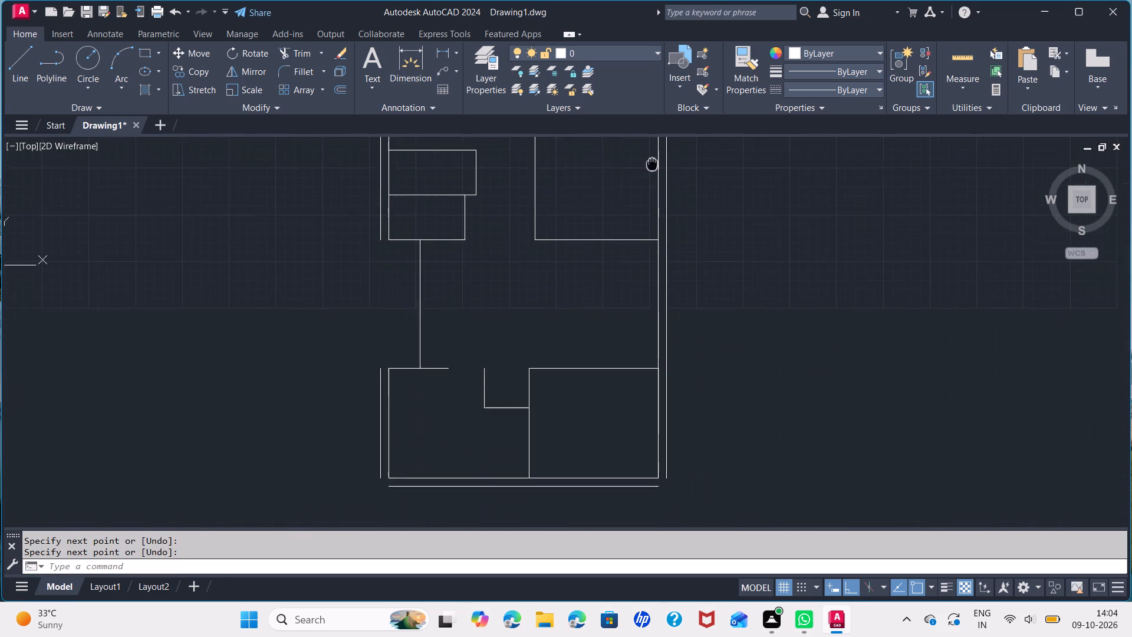
middle_drag(651, 159, 649, 137)
key(space)
scroll(659, 457, up, 1)
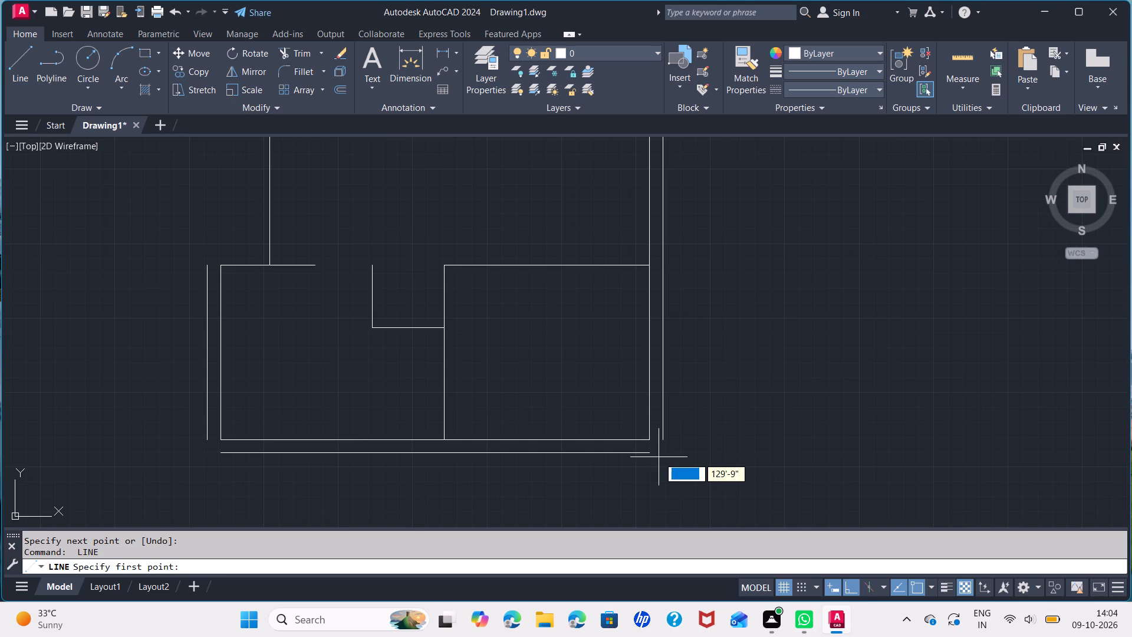
click(650, 457)
click(700, 458)
key(space)
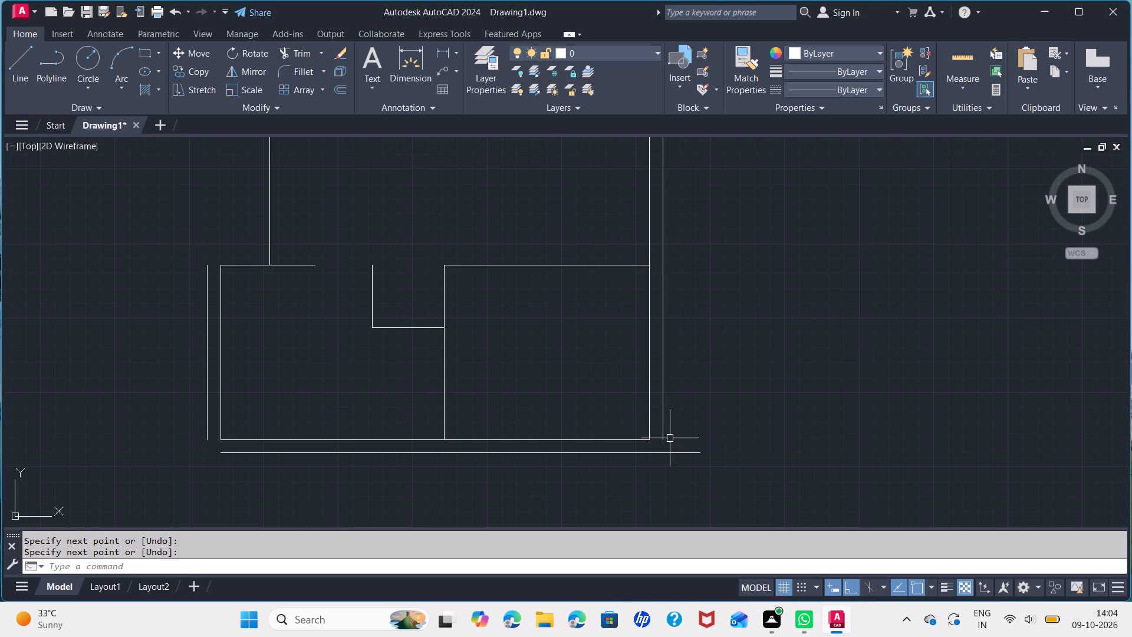
scroll(670, 438, up, 2)
key(space)
click(641, 441)
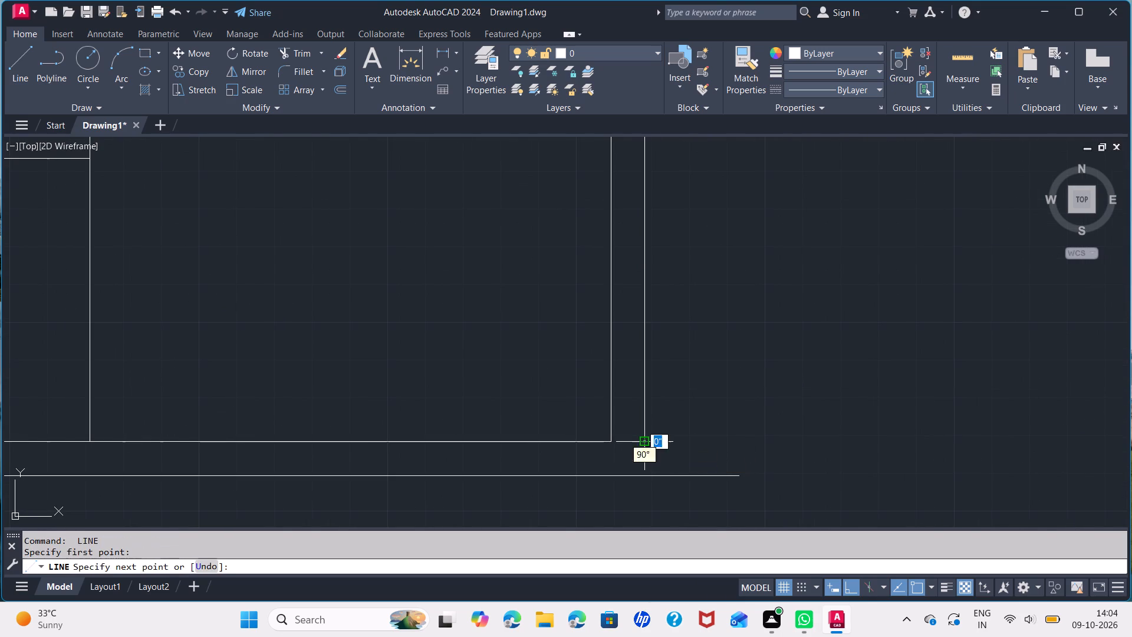
click(630, 510)
key(space)
At the bottom-left corner, extend the outer left line downward and the outer bottom line leftward with short lines that cross.
scroll(624, 455, down, 3)
middle_drag(542, 490, 789, 455)
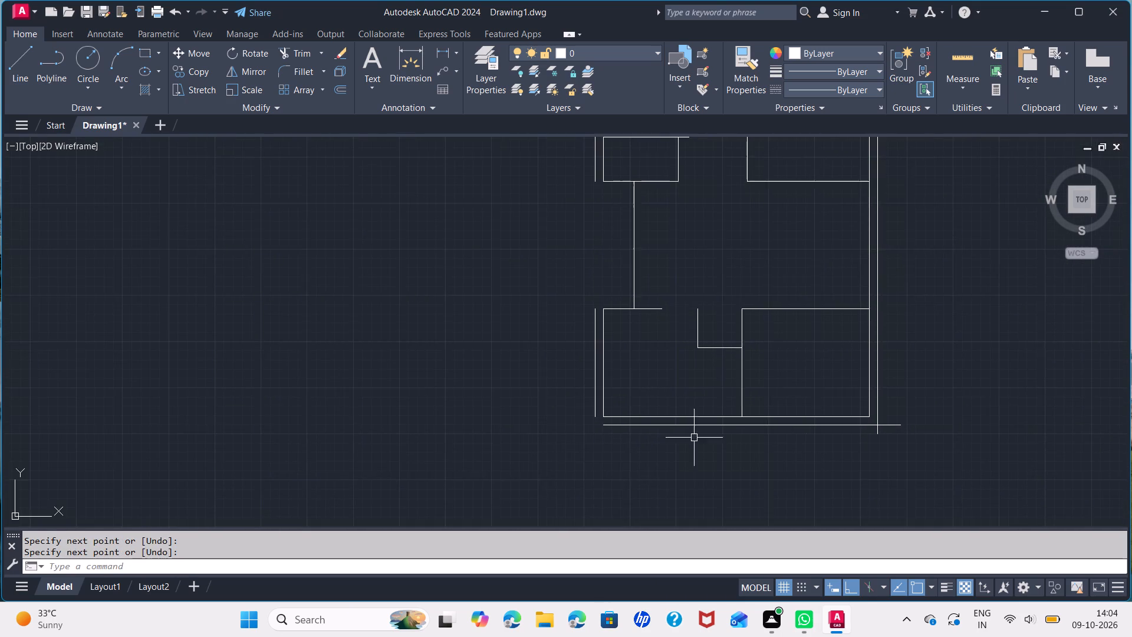
scroll(590, 406, up, 2)
key(space)
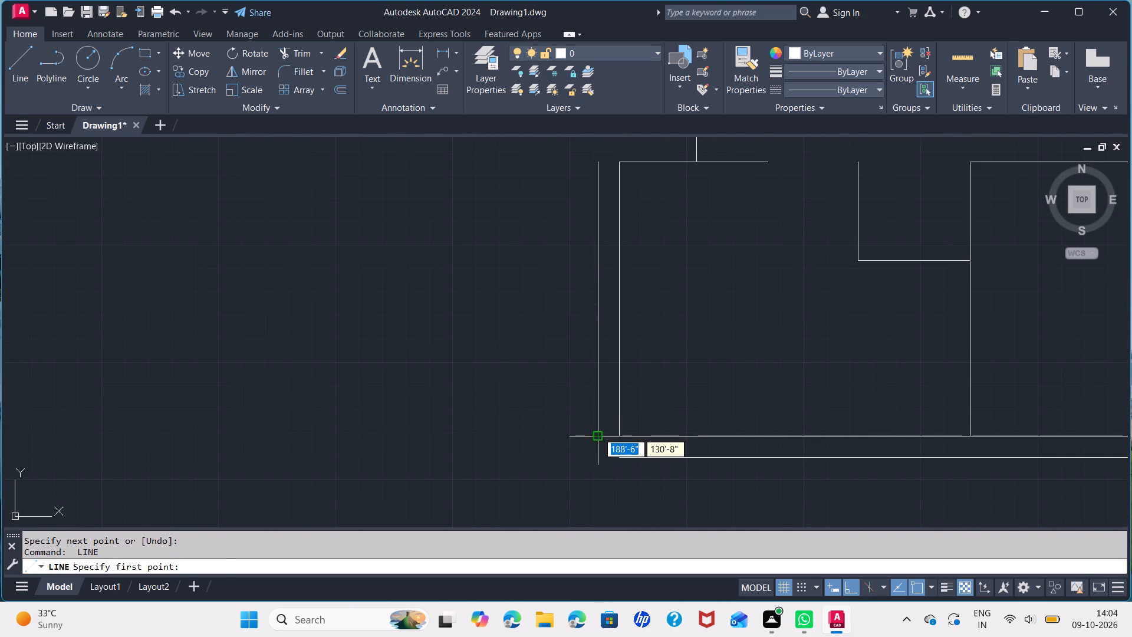
click(598, 432)
click(600, 487)
key(space)
key(space)
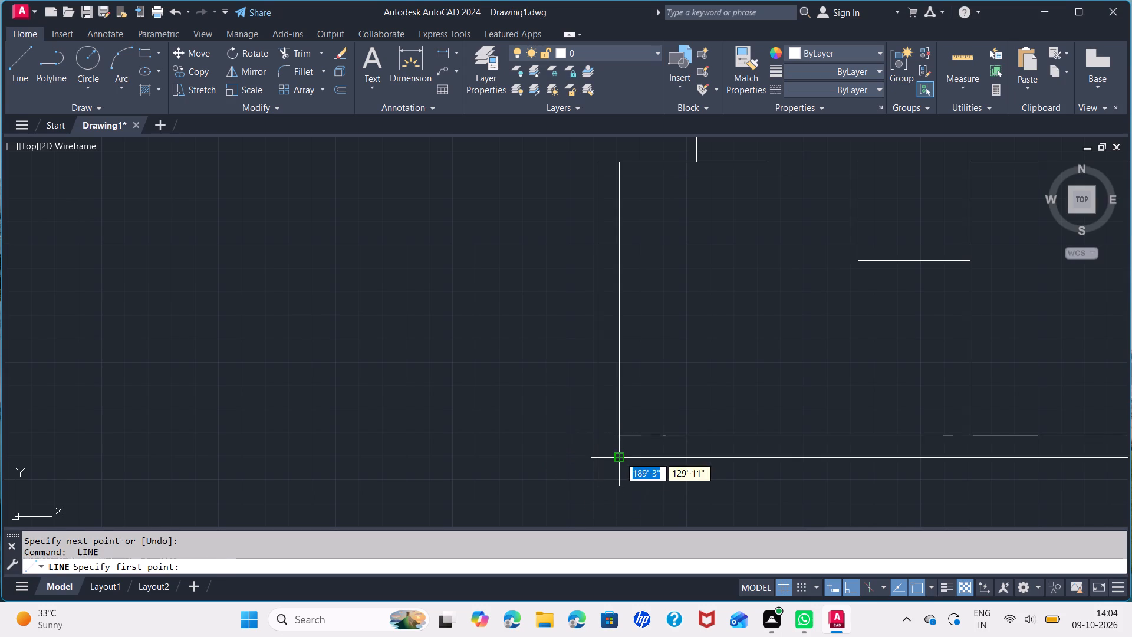
click(620, 457)
click(577, 455)
key(space)
Draw a short line extending the outer top wall line leftward past the outer left line.
scroll(578, 418, down, 2)
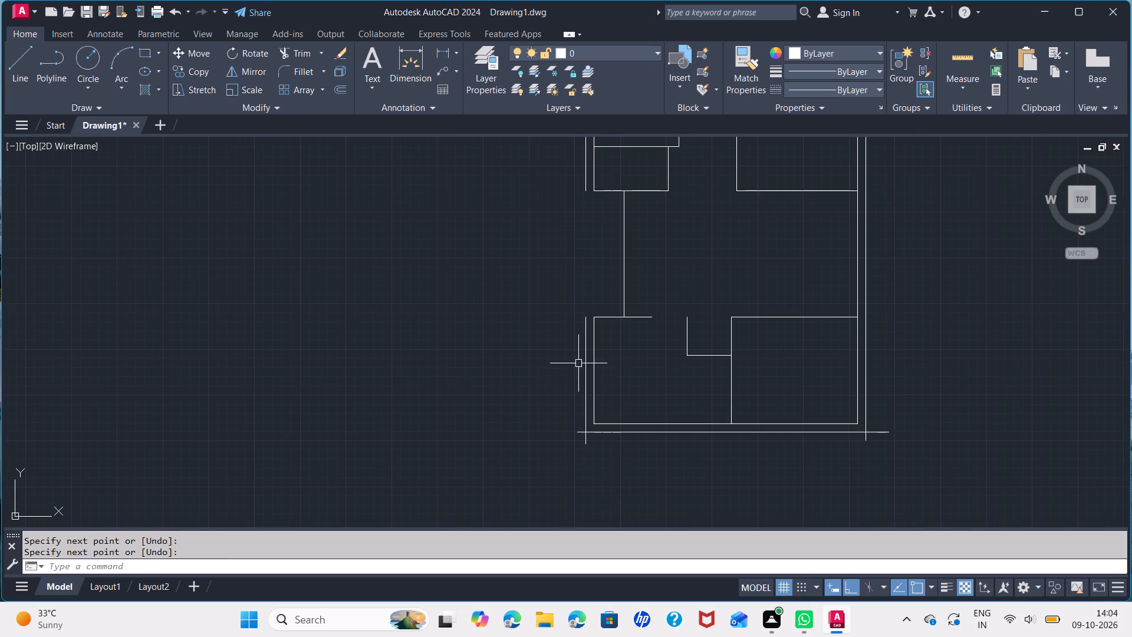
middle_drag(578, 360, 555, 546)
middle_drag(538, 395, 546, 483)
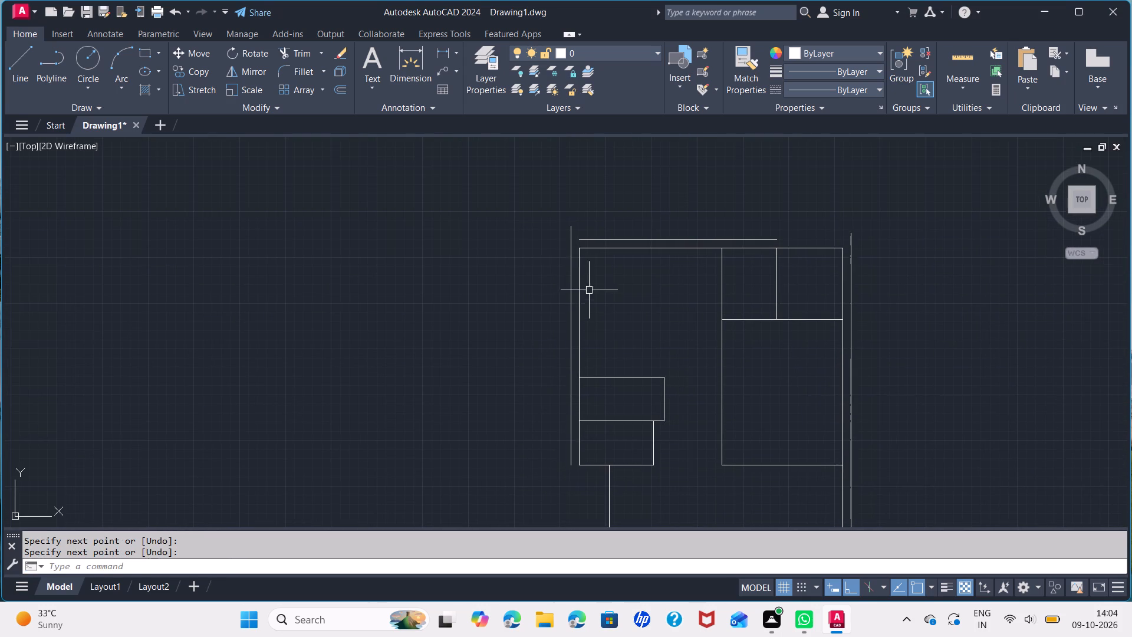
key(space)
scroll(574, 239, up, 2)
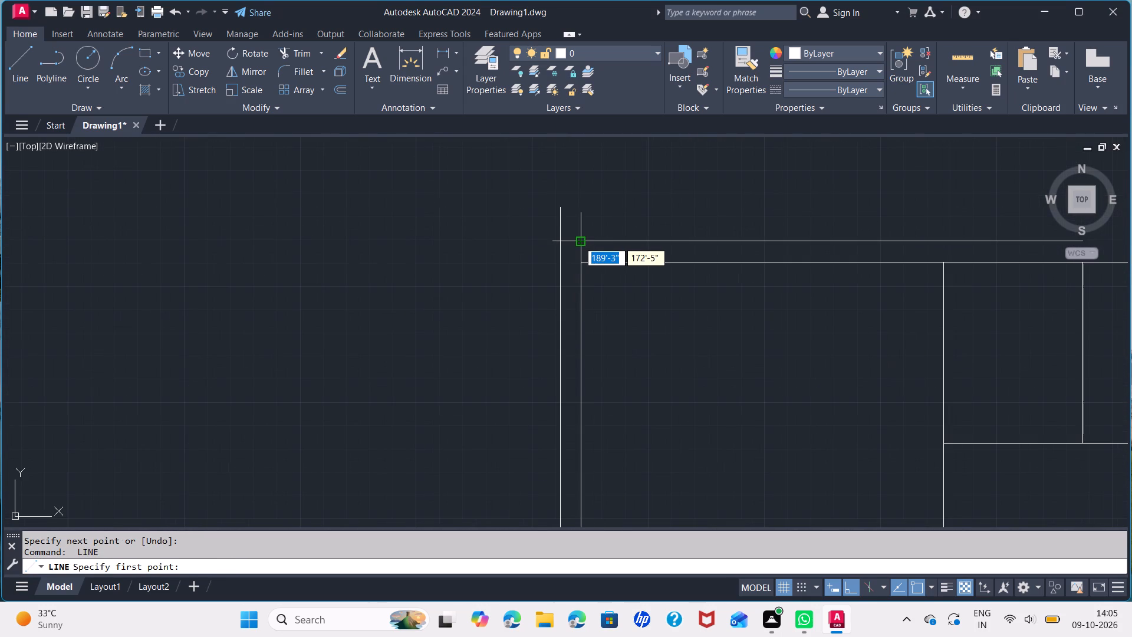
click(578, 241)
click(537, 248)
key(space)
Trim both overhanging line ends at the outer wall's top-left corner.
scroll(538, 251, down, 1)
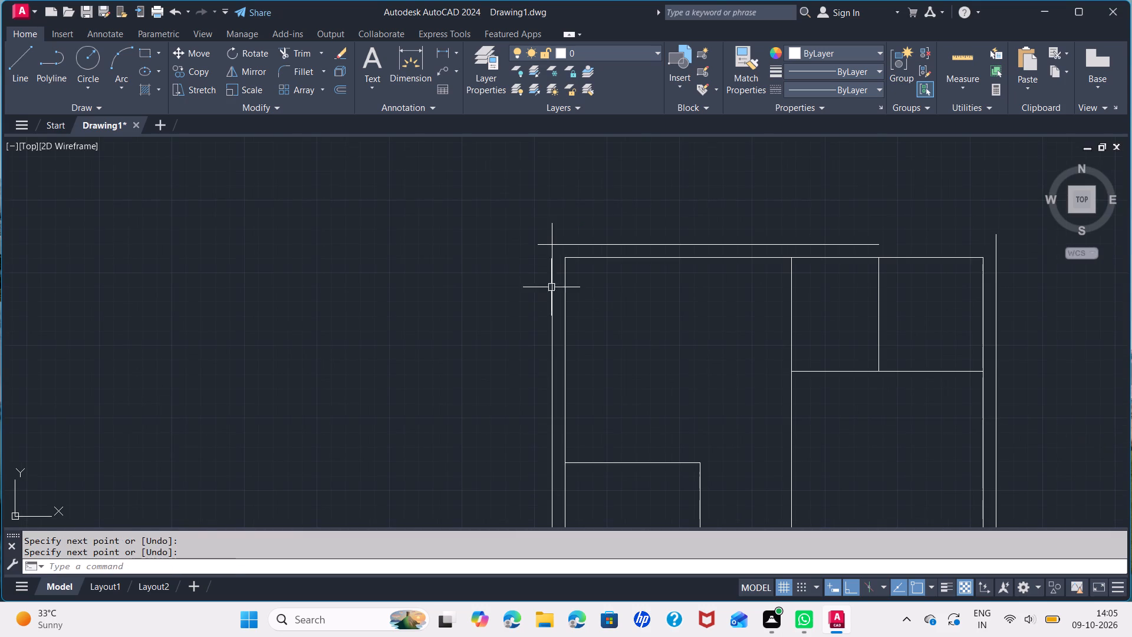
key(t)
key(r)
key(Return)
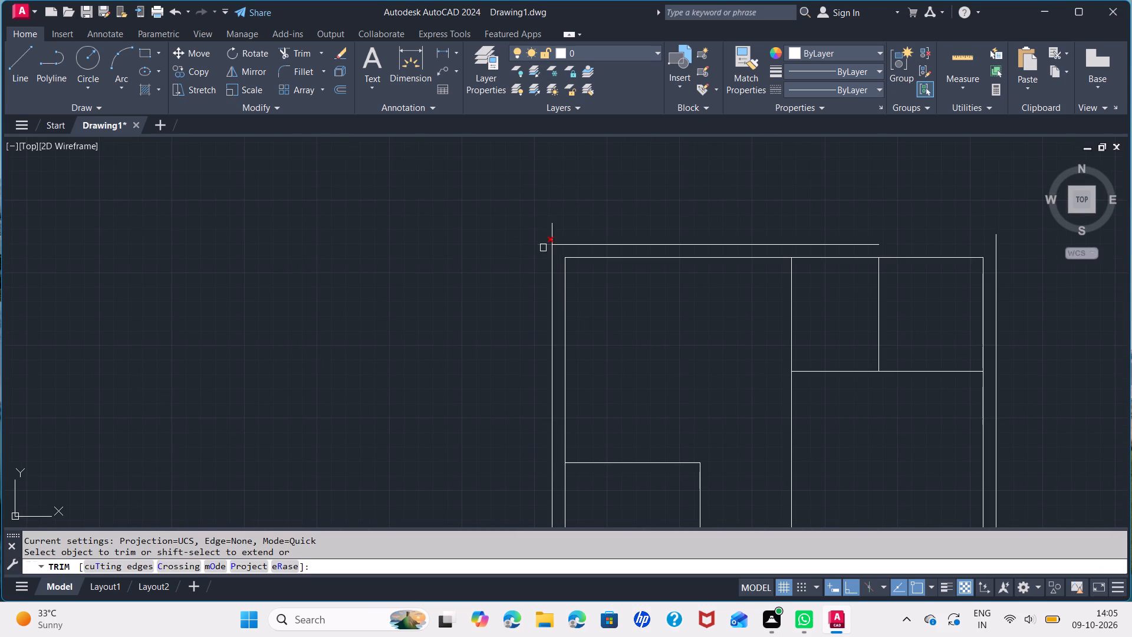
click(543, 248)
click(554, 225)
Trim the overhanging line ends at the outer wall's bottom-right and bottom-left corners.
scroll(588, 238, down, 2)
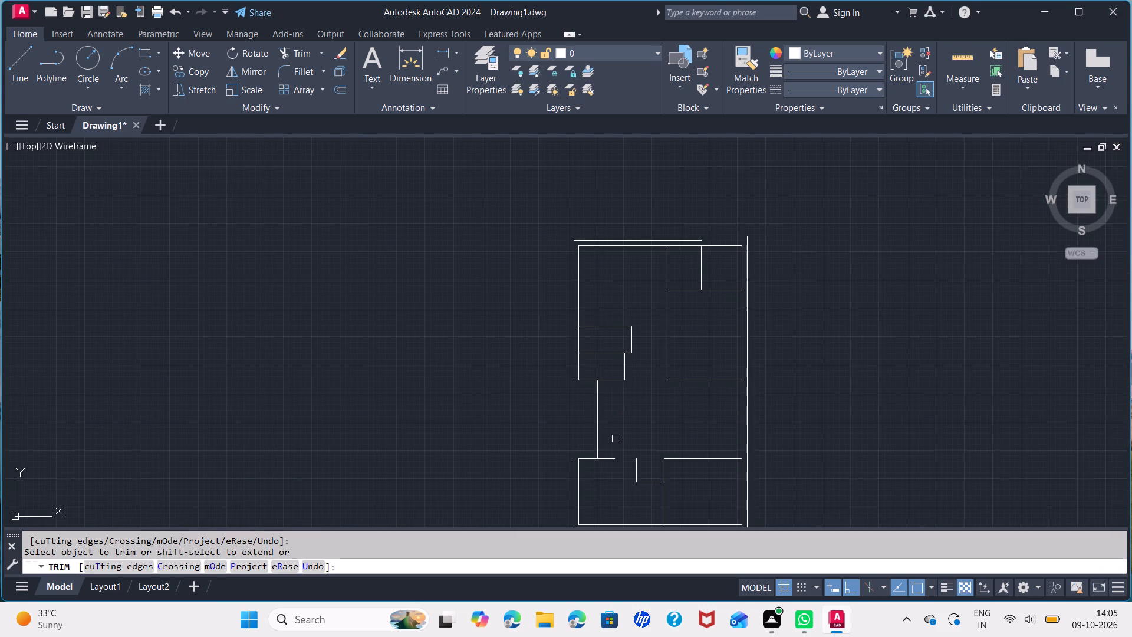
middle_drag(615, 440, 584, 285)
scroll(712, 379, up, 2)
click(716, 386)
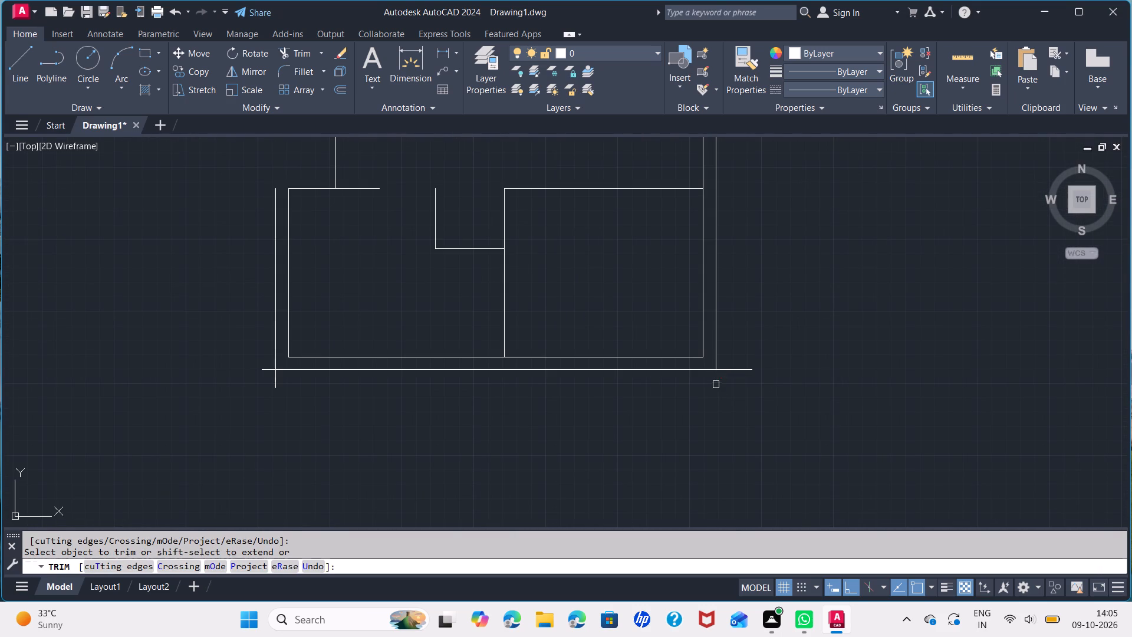
click(732, 370)
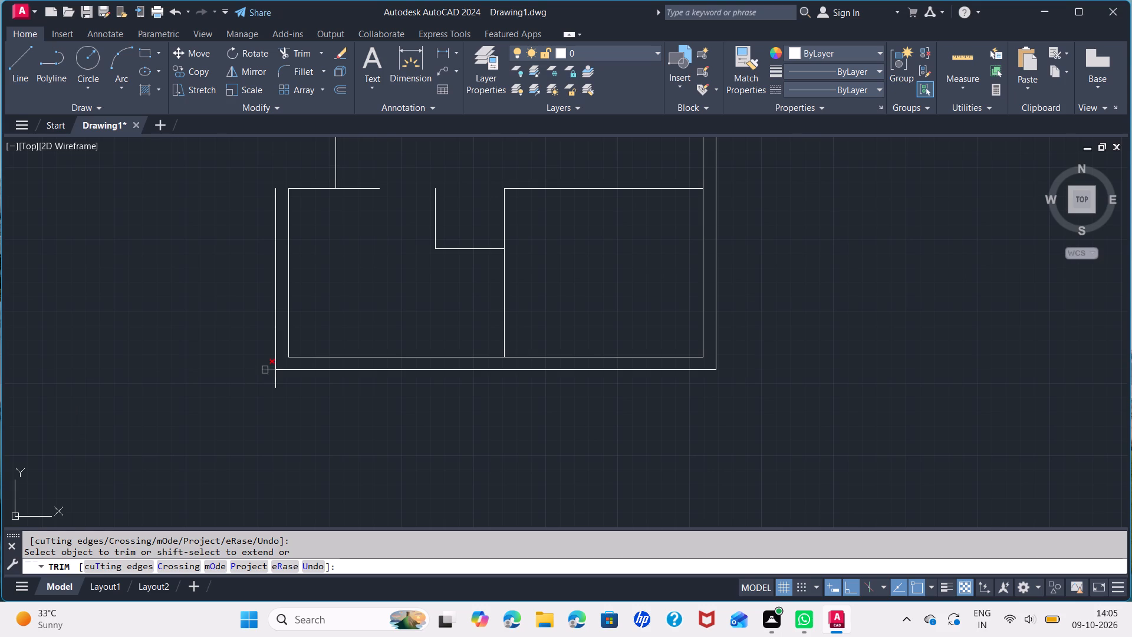
click(265, 370)
click(279, 385)
click(268, 379)
scroll(322, 438, down, 1)
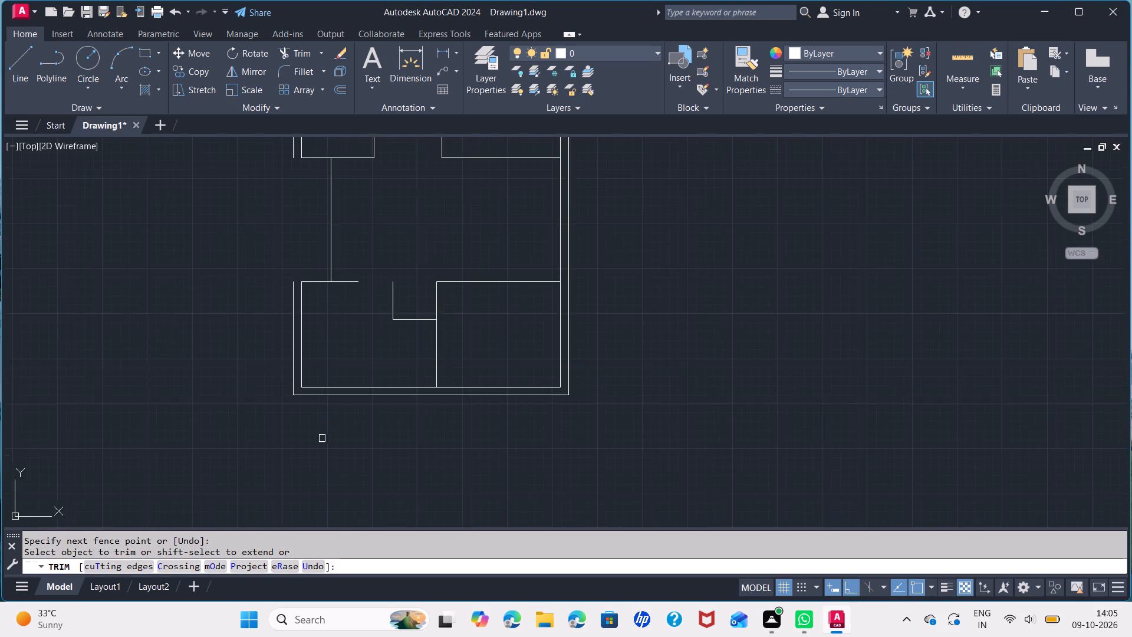
scroll(322, 438, down, 1)
key(space)
Offset by 5" the bottom-left room's top line upward, the passage's left line leftward, and the short line above the passage downward.
middle_drag(389, 419, 400, 475)
text(OF)
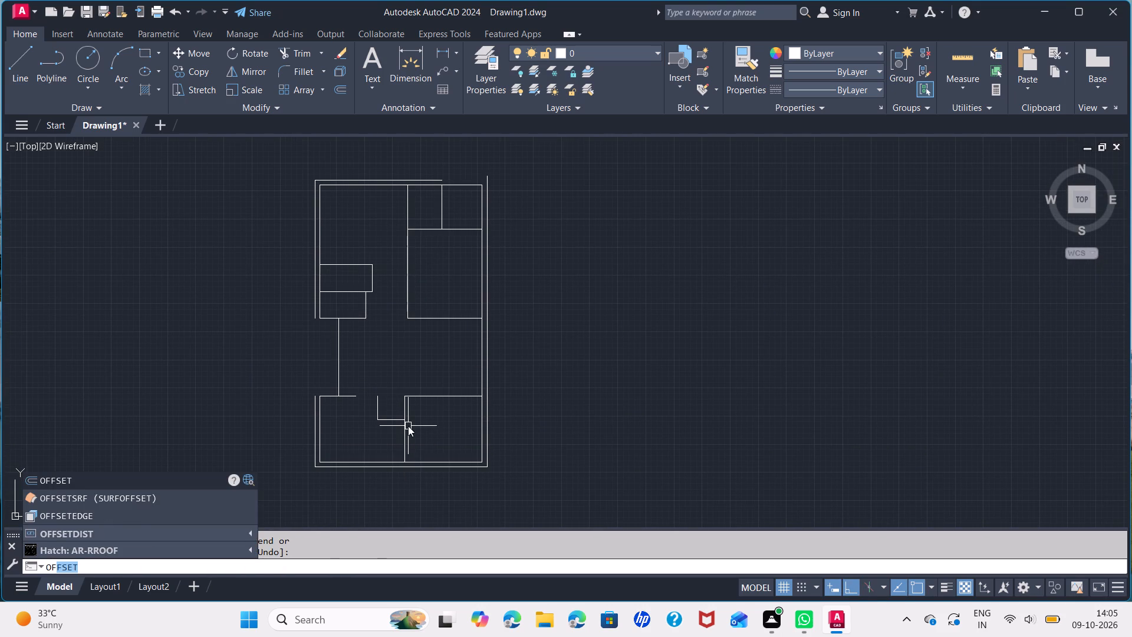
key(Return)
key(5)
key(Return)
scroll(391, 439, up, 2)
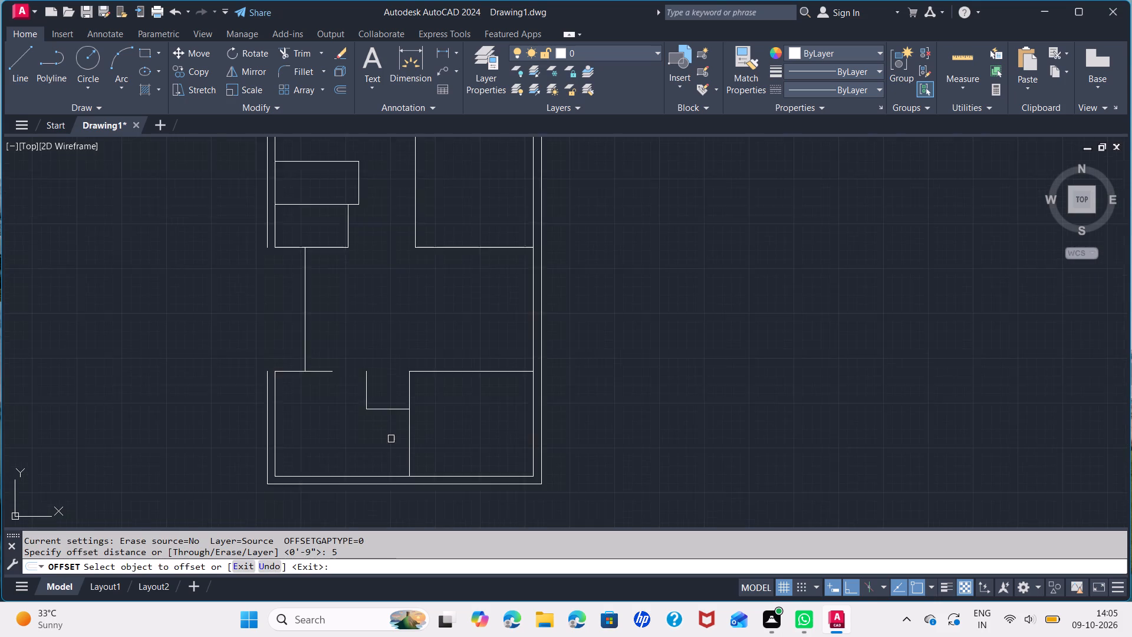
click(225, 330)
click(224, 307)
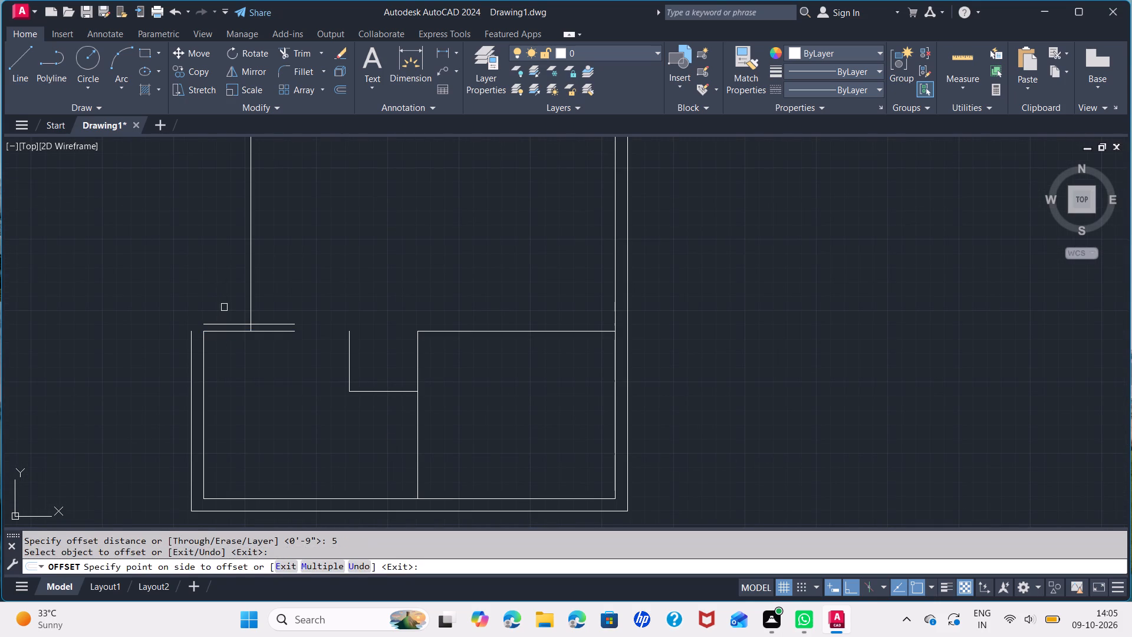
middle_drag(234, 287, 311, 415)
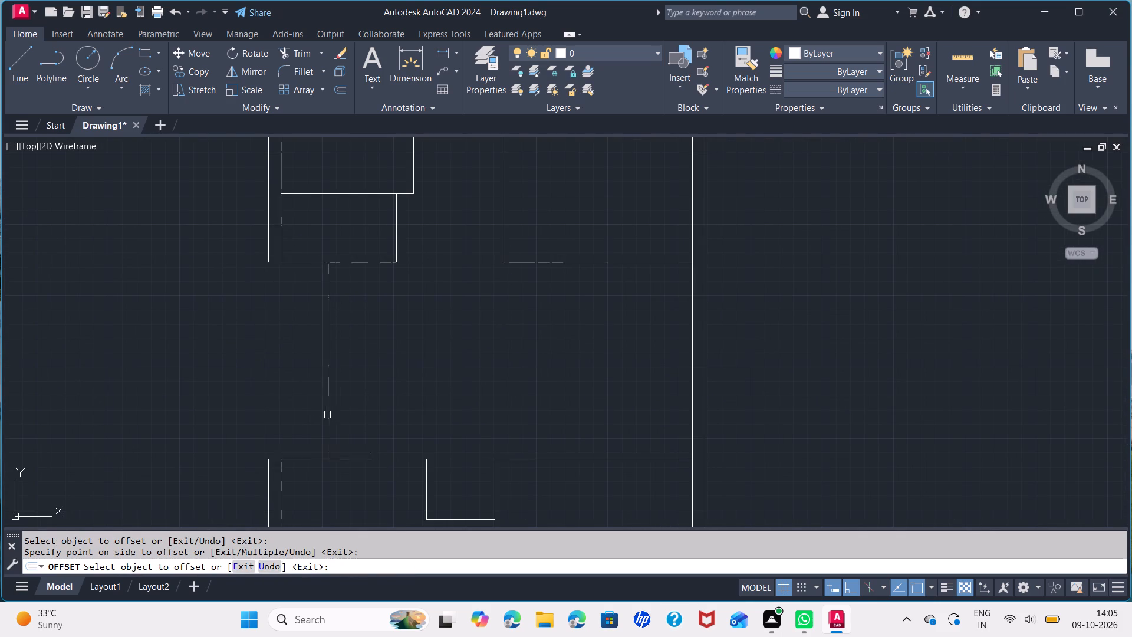
click(327, 415)
click(301, 396)
click(287, 264)
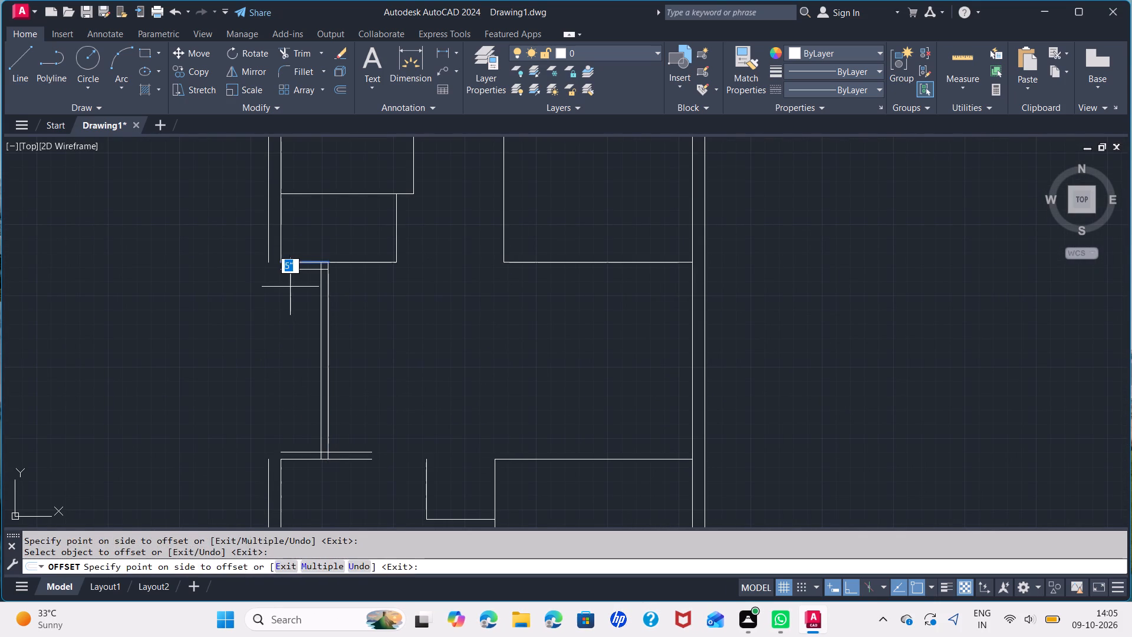
click(290, 287)
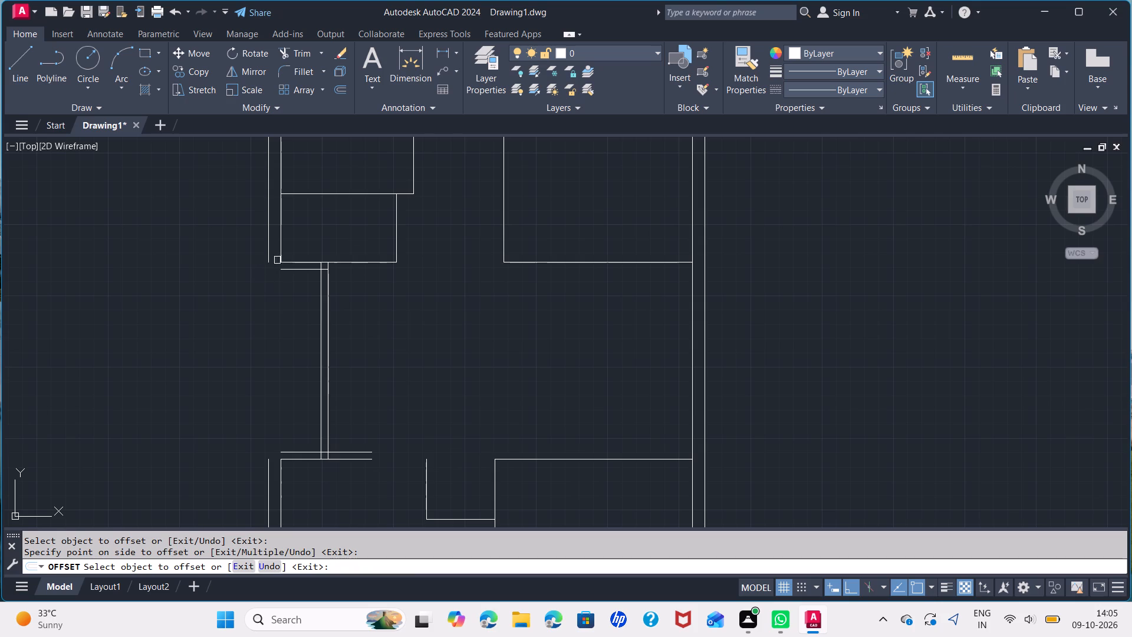
Around the two top-right small rooms, offset both vertical partitions rightward, the right room's top line upward and their shared bottom line downward by 5".
middle_drag(378, 230, 421, 377)
middle_drag(372, 264, 391, 345)
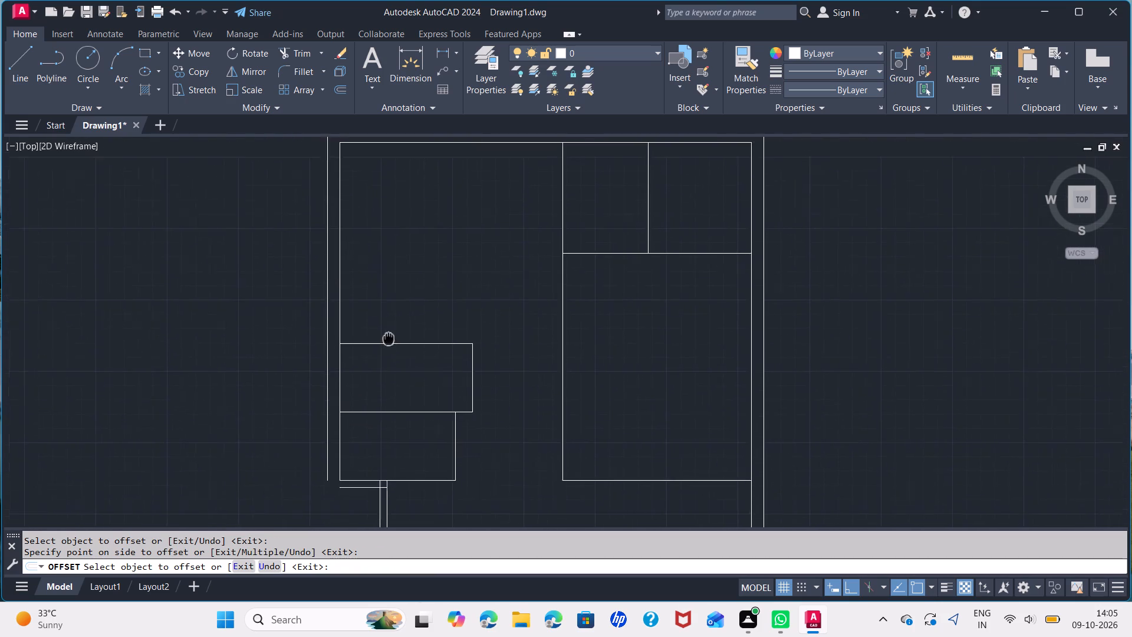
middle_drag(391, 345, 403, 385)
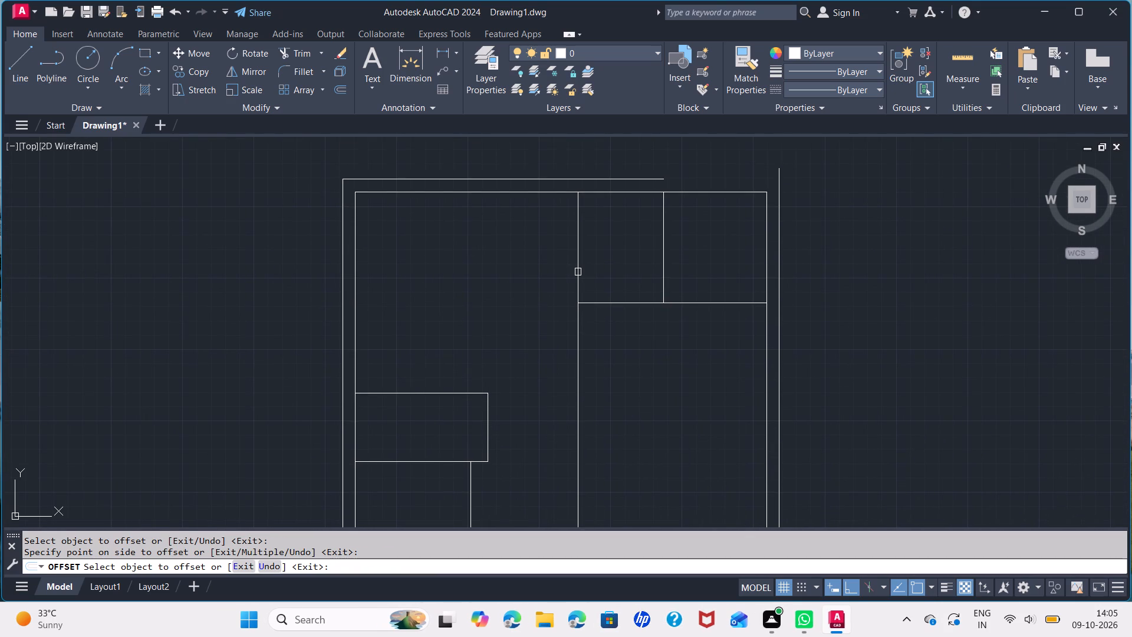
click(578, 272)
click(591, 275)
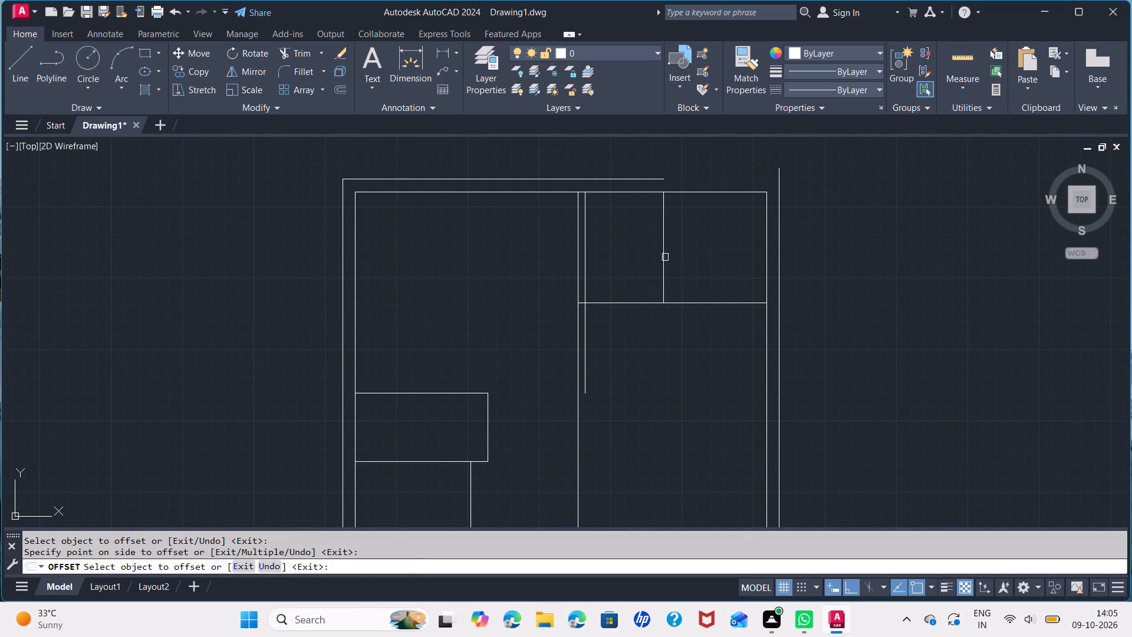
click(664, 253)
click(684, 264)
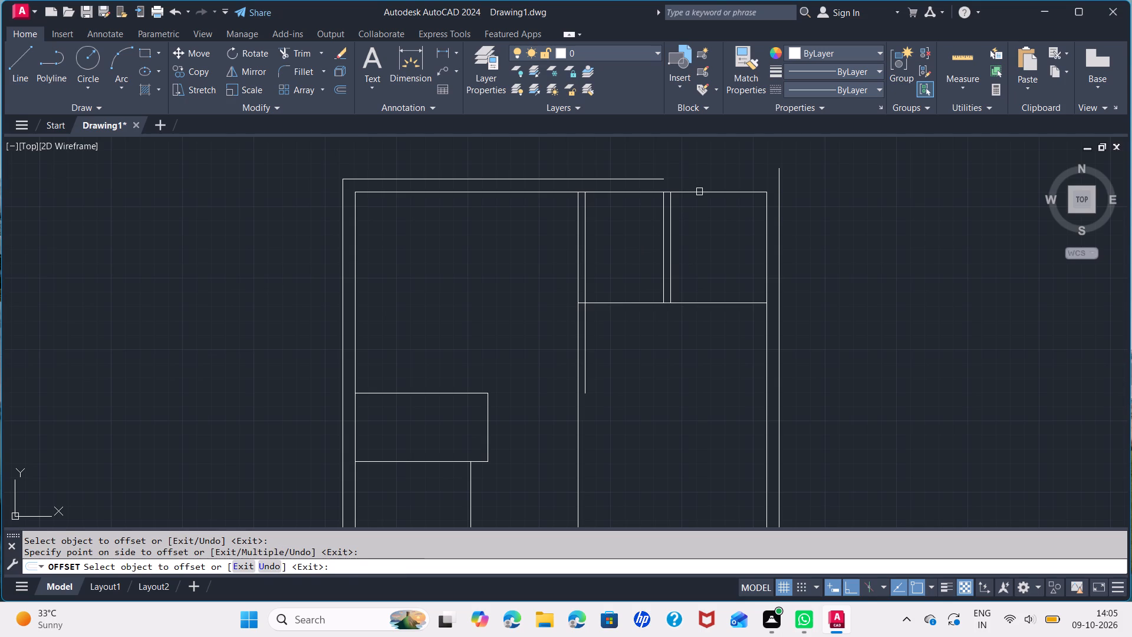
click(699, 192)
click(706, 169)
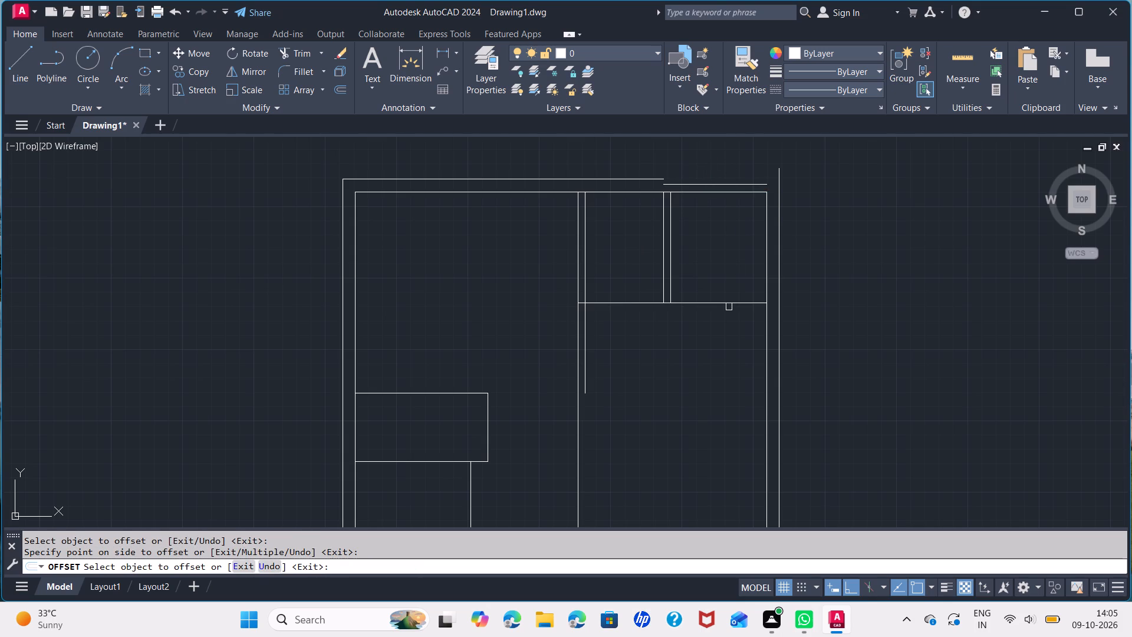
click(727, 303)
click(728, 331)
Offset the lower left line and the bottom line of the large right-hand room inward by 5".
middle_drag(688, 417, 688, 415)
middle_drag(688, 415, 653, 262)
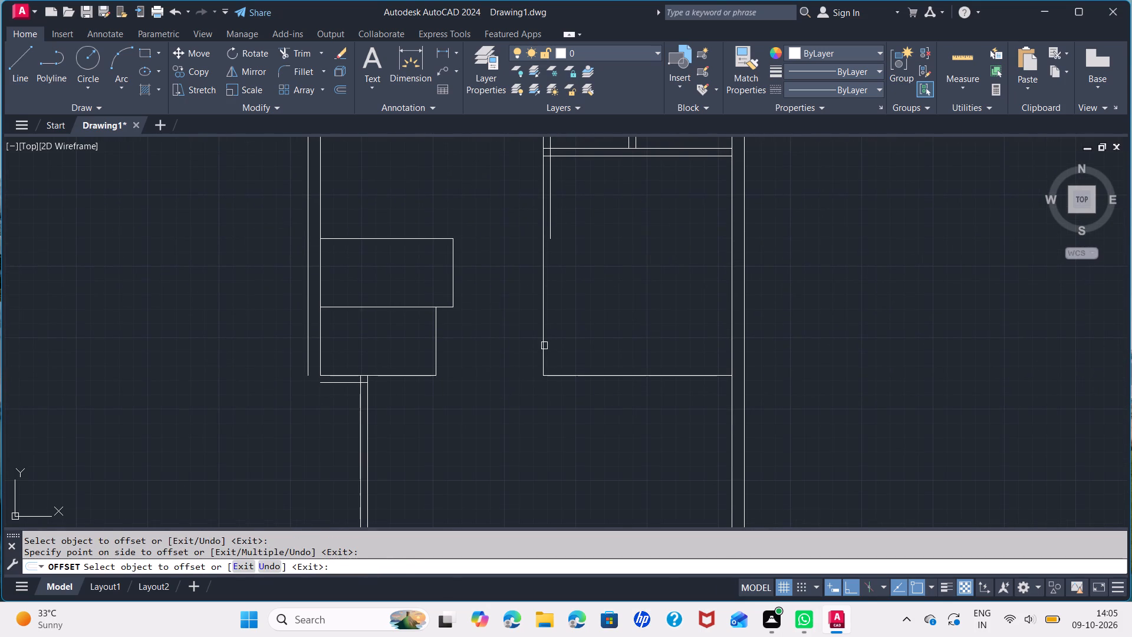
click(544, 346)
click(558, 349)
click(583, 375)
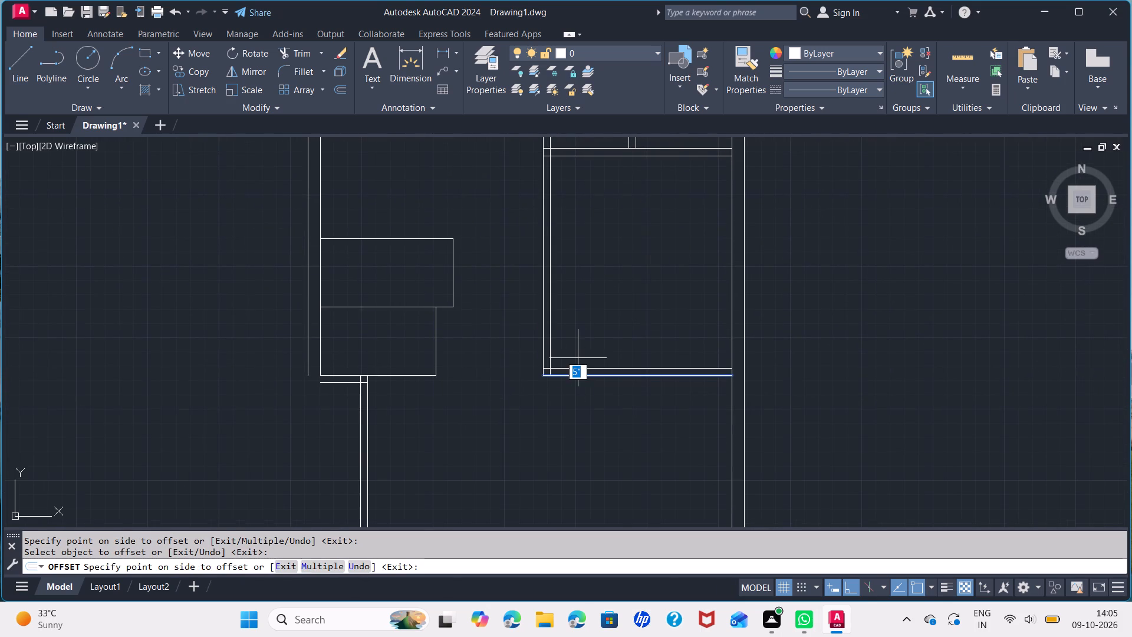
click(578, 358)
Offset the top, right and bottom lines of the upper small left-hand room inward by 5", including the short top segment.
scroll(575, 435, down, 1)
middle_drag(574, 448, 620, 396)
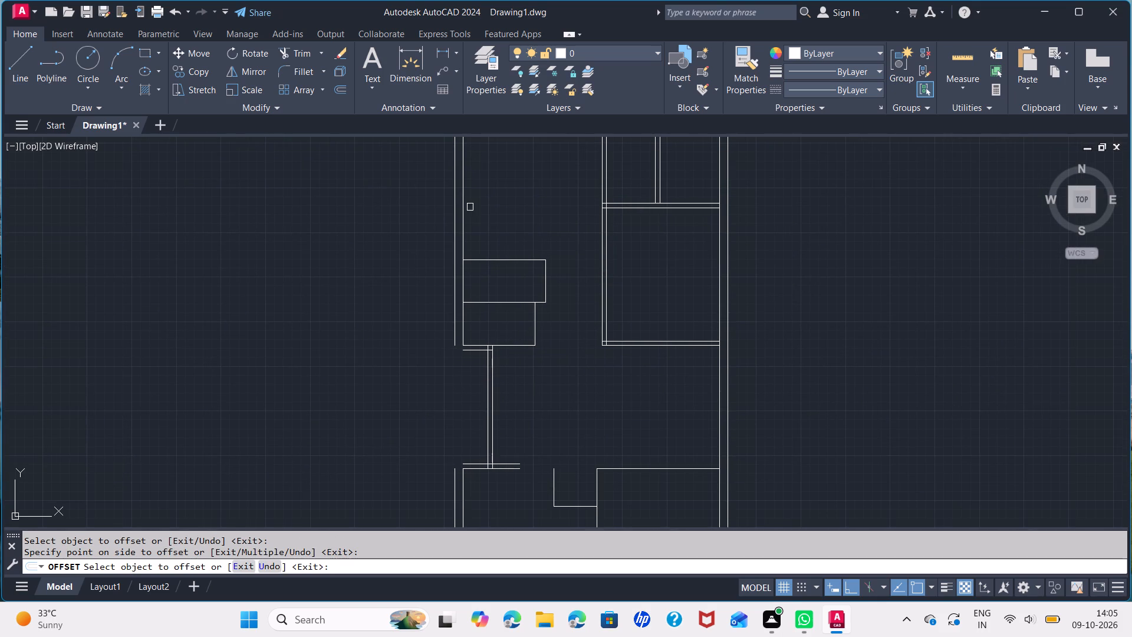
click(516, 260)
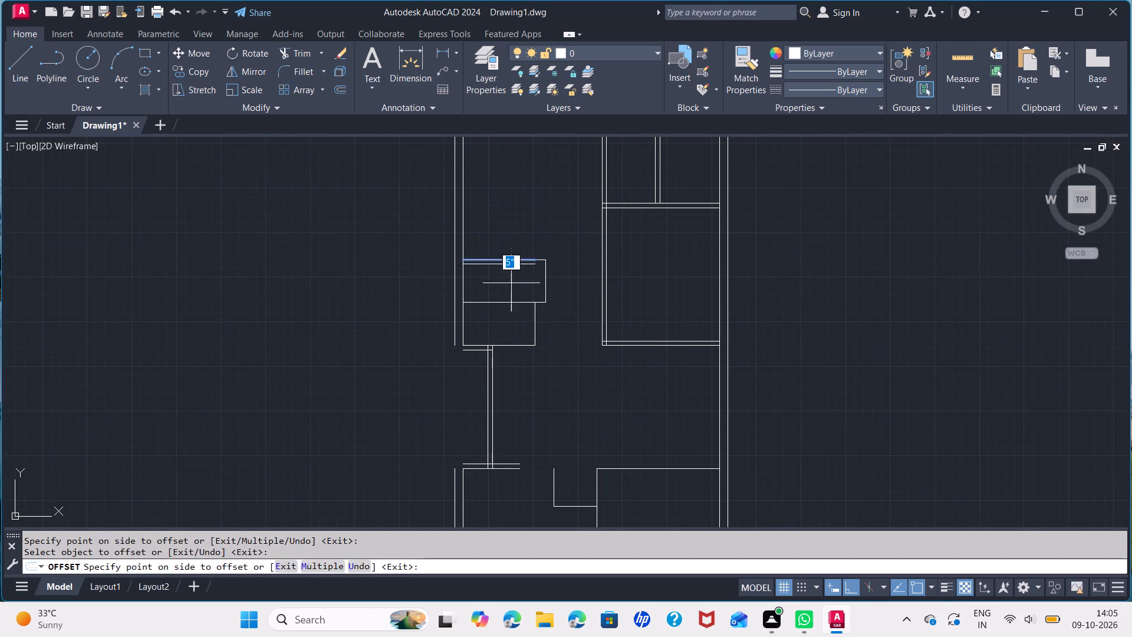
click(511, 283)
click(545, 294)
click(532, 284)
scroll(532, 274, up, 2)
click(540, 241)
click(541, 263)
click(493, 346)
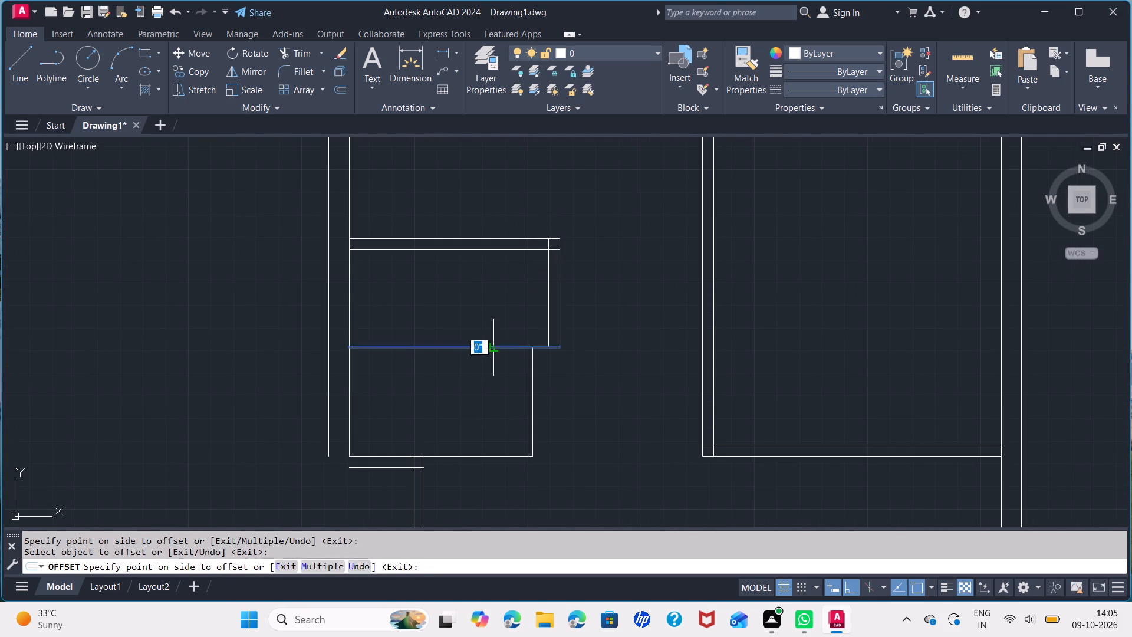
click(495, 326)
Offset the lower small left-hand room's right line inward and its bottom line downward by 5".
click(535, 421)
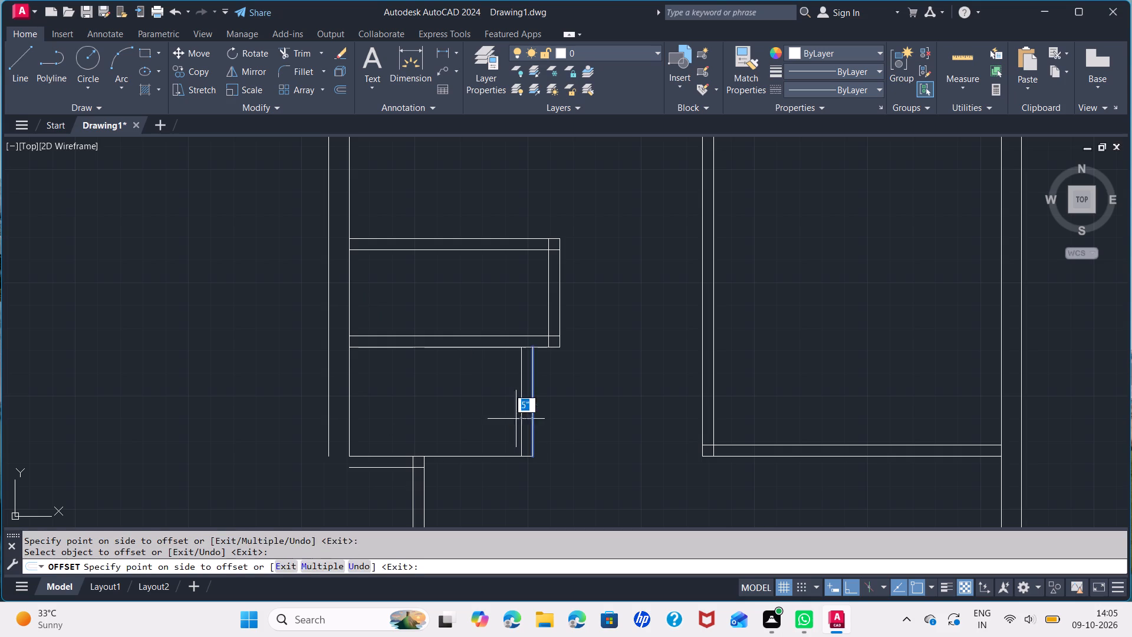
click(497, 412)
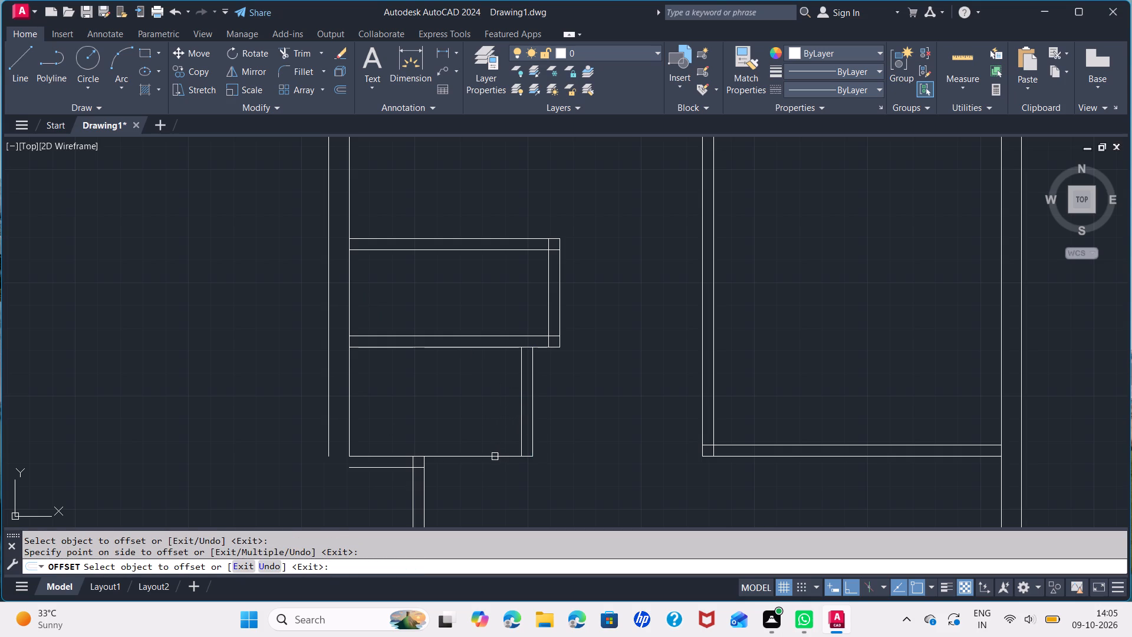
click(495, 457)
click(498, 461)
Offset by 5" the L-shaped partition leftward and downward, the bottom rooms' dividing line leftward, and the bottom-right room's top line upward.
scroll(529, 478, down, 1)
middle_drag(551, 501, 473, 240)
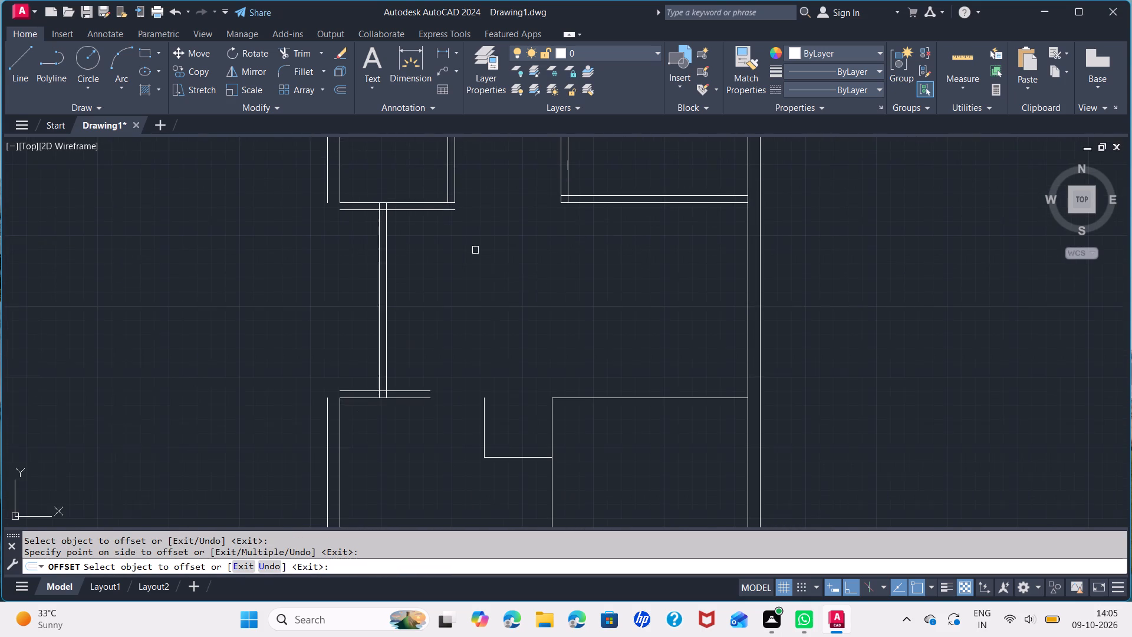
middle_drag(509, 373, 478, 287)
click(449, 346)
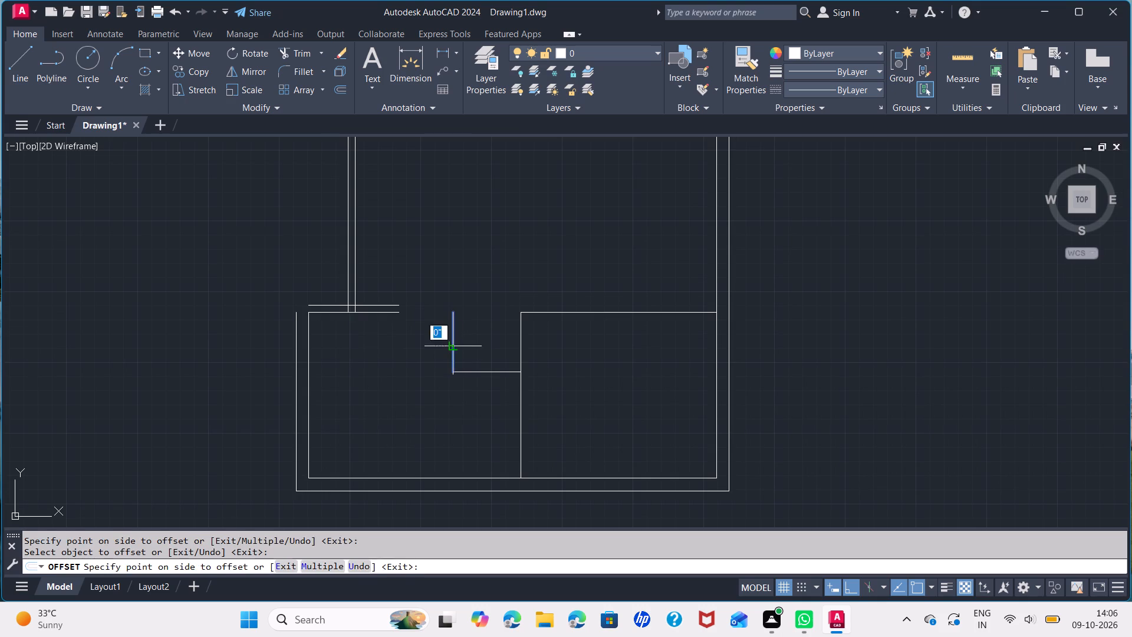
click(439, 347)
click(479, 373)
click(488, 406)
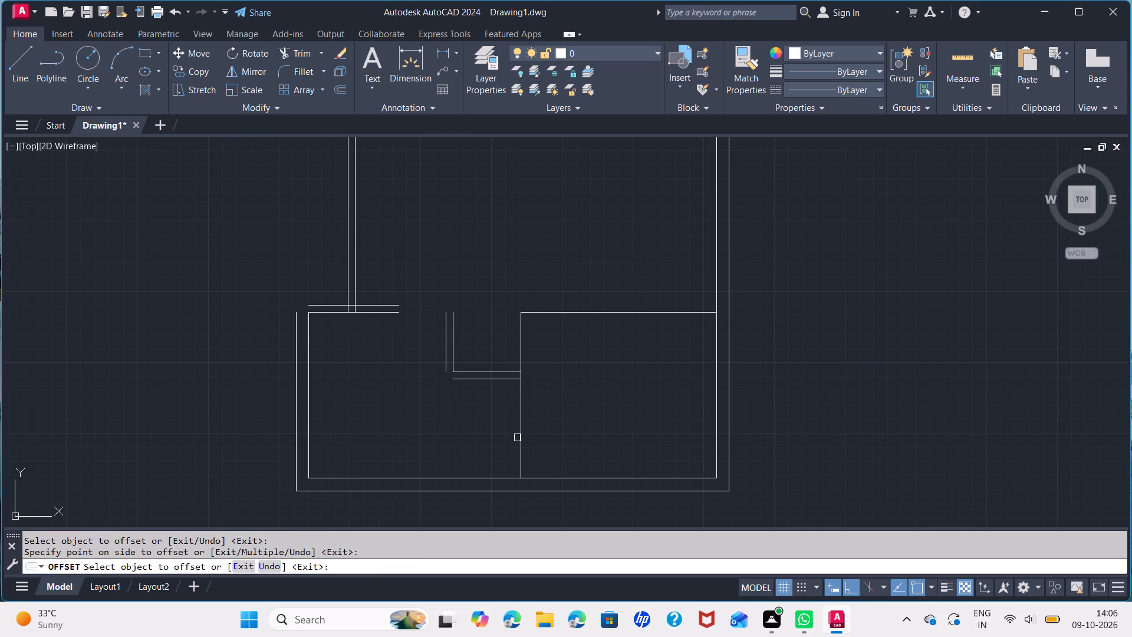
click(521, 440)
click(511, 438)
click(581, 313)
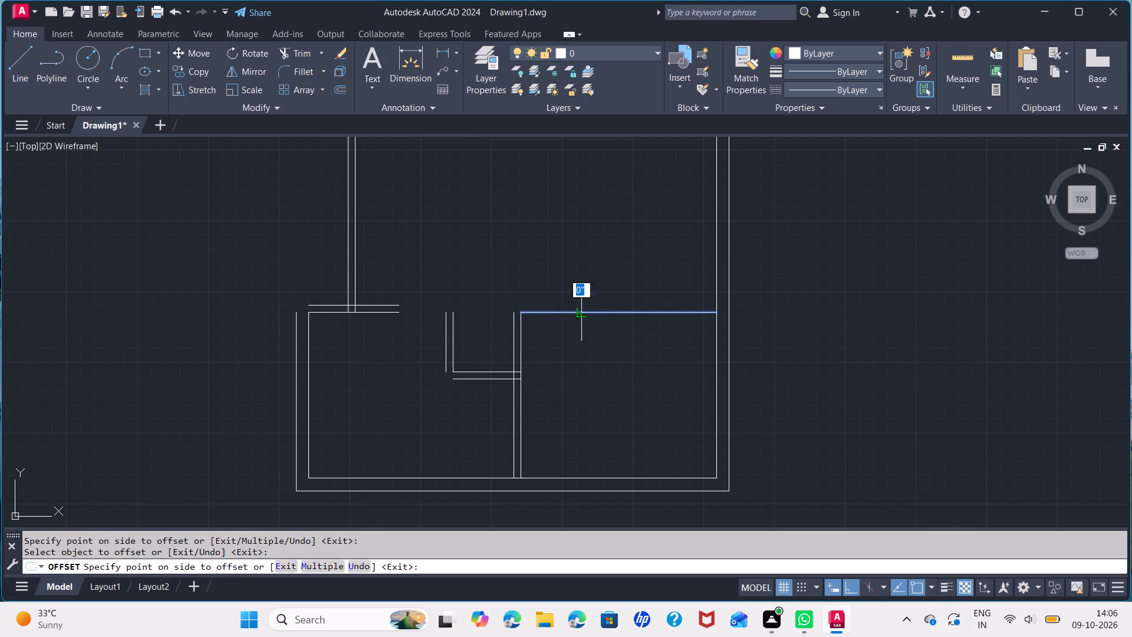
click(582, 292)
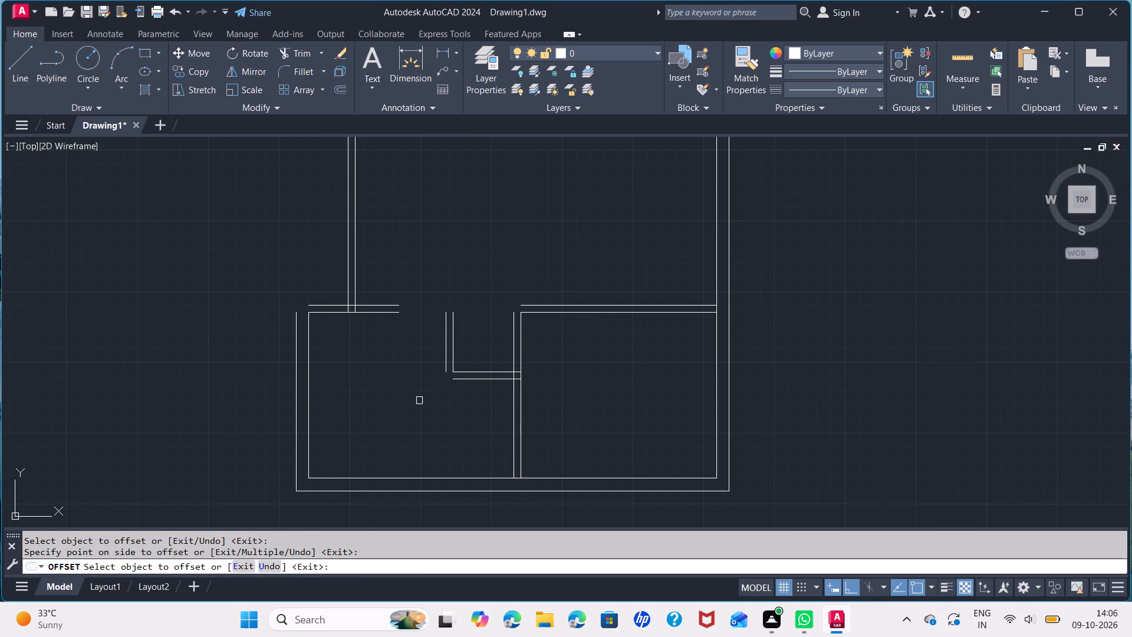
key(Escape)
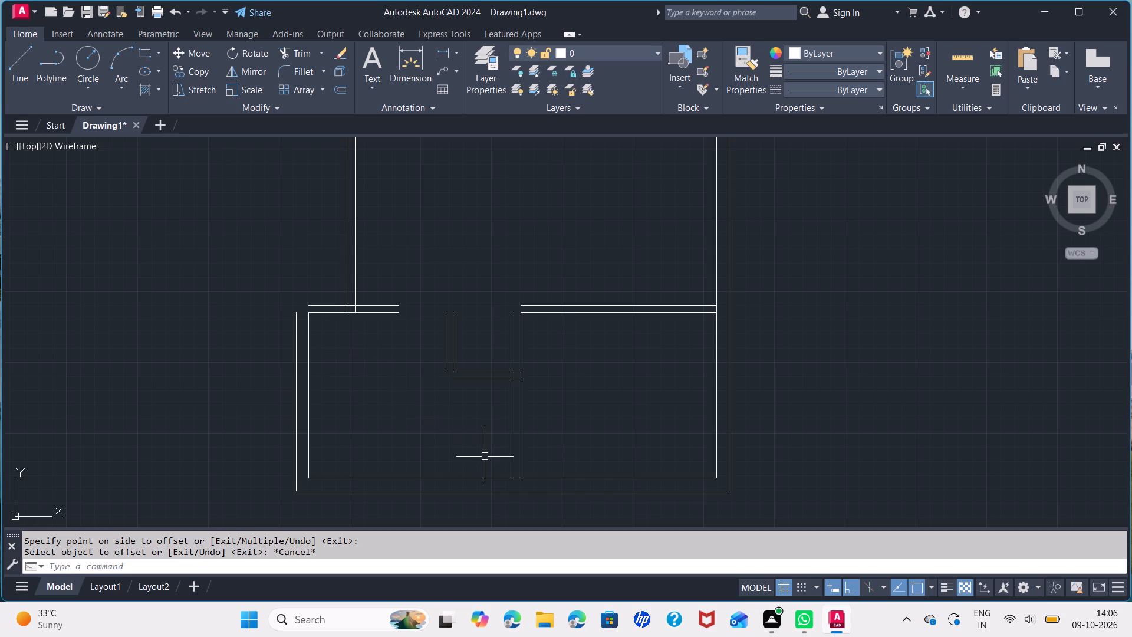
At the bottom-left room's top-left corner, extend the upper wall line leftward about 1'-8" and the outer left line upward with crossing lines.
key(l)
key(Return)
scroll(312, 311, up, 2)
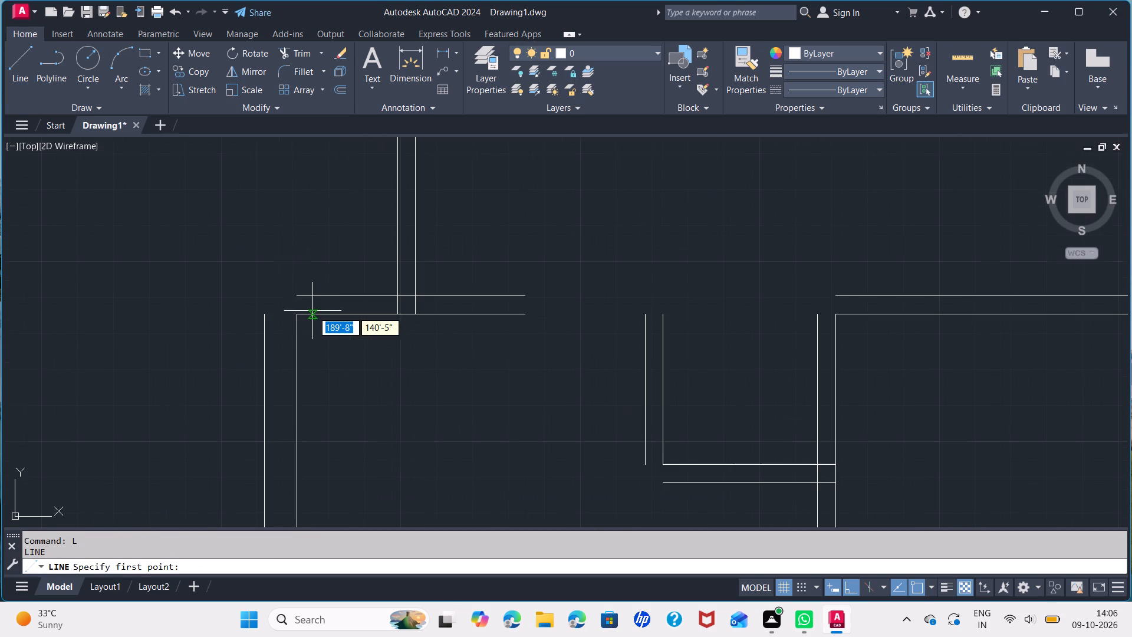
click(298, 297)
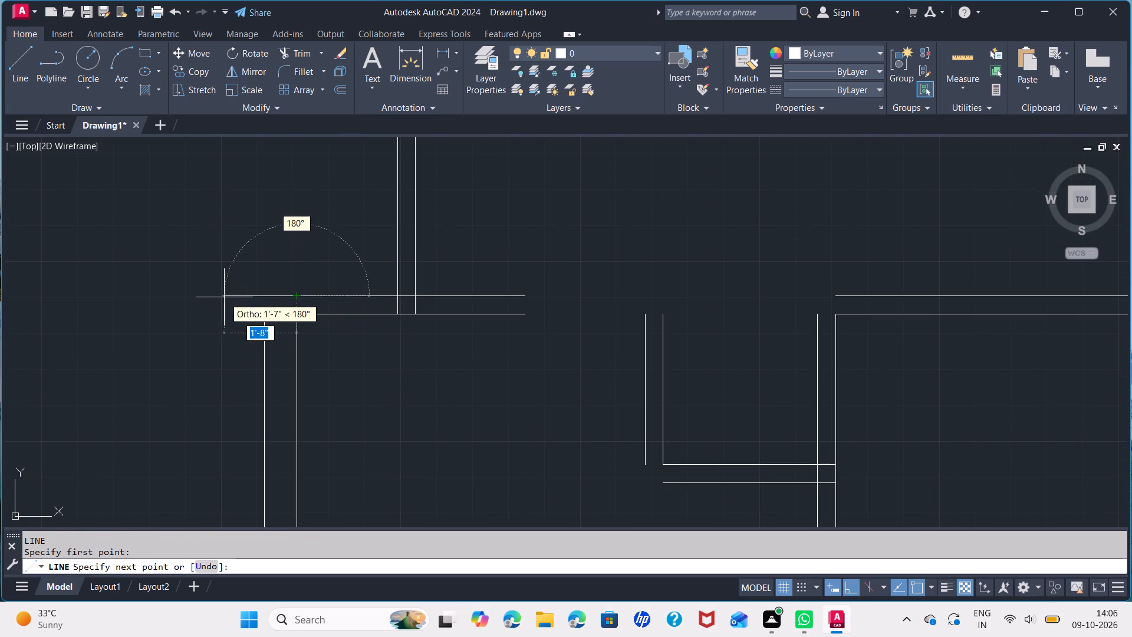
click(224, 297)
key(space)
key(space)
click(263, 315)
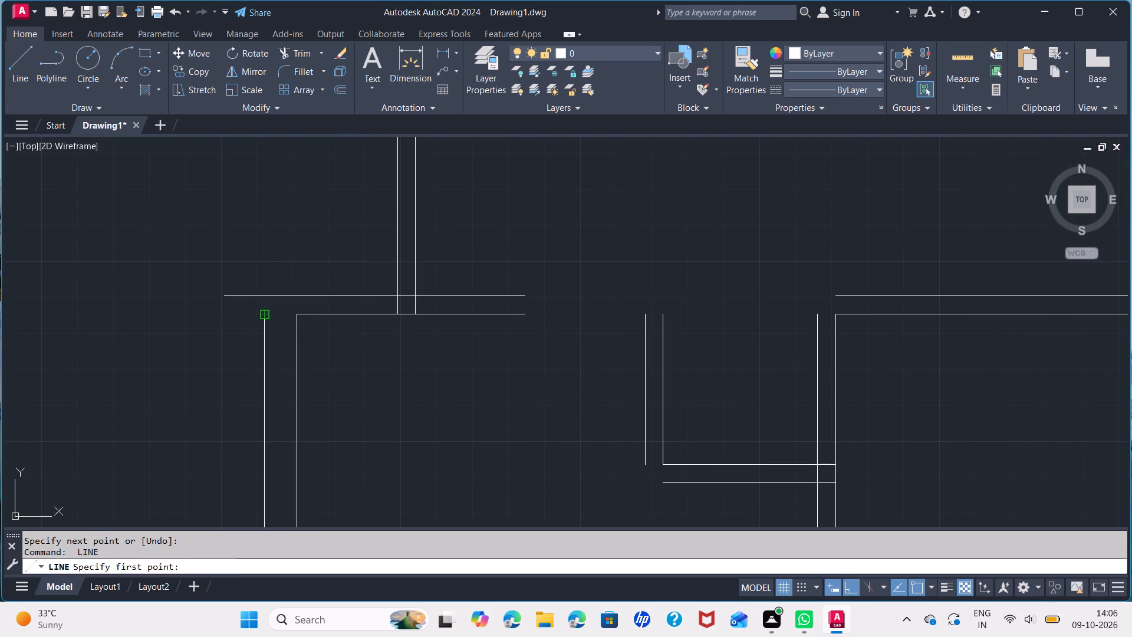
click(259, 269)
key(space)
Extend the L-shaped partition's outer horizontal line leftward and its outer vertical line downward with crossing lines at its corner.
middle_drag(529, 339, 426, 387)
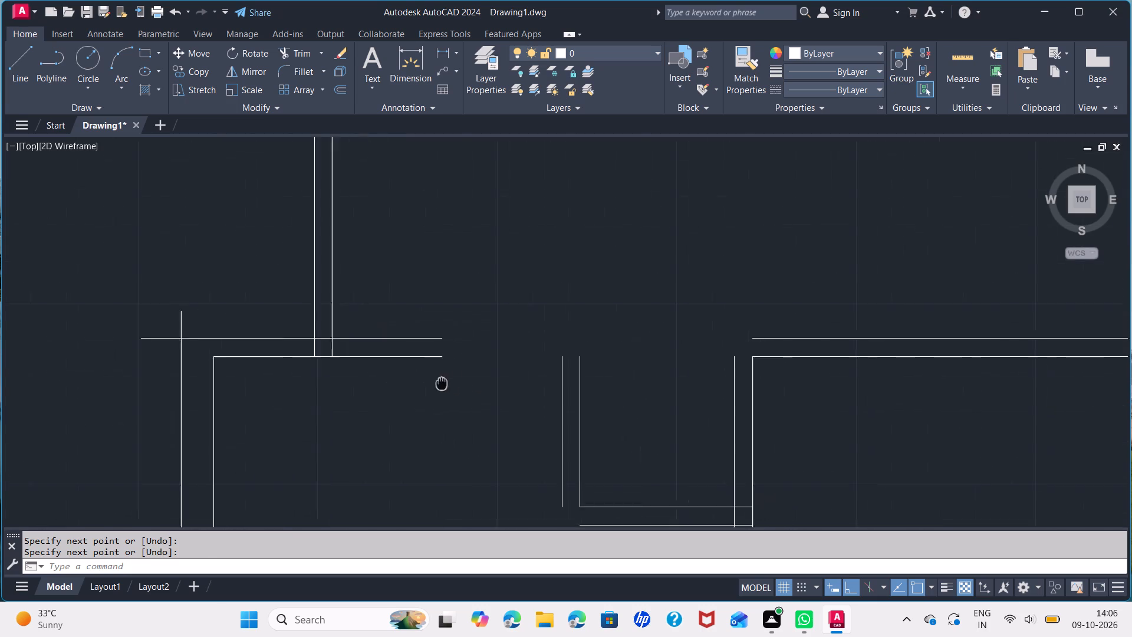
middle_drag(426, 387, 370, 400)
middle_drag(504, 432, 487, 349)
key(space)
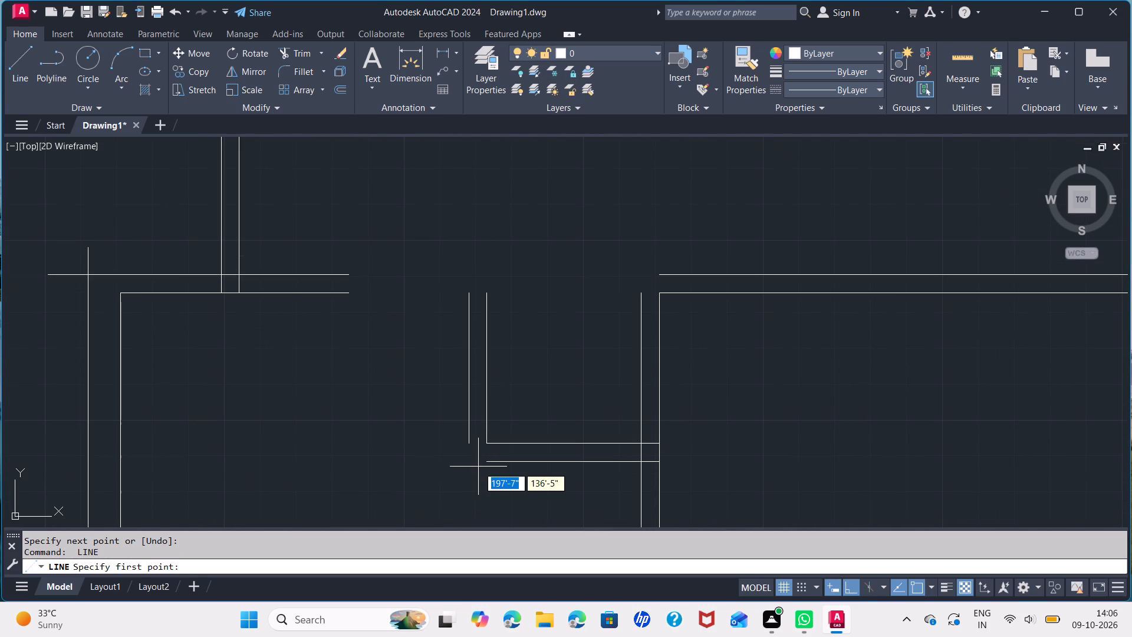
click(486, 461)
click(392, 461)
key(space)
key(space)
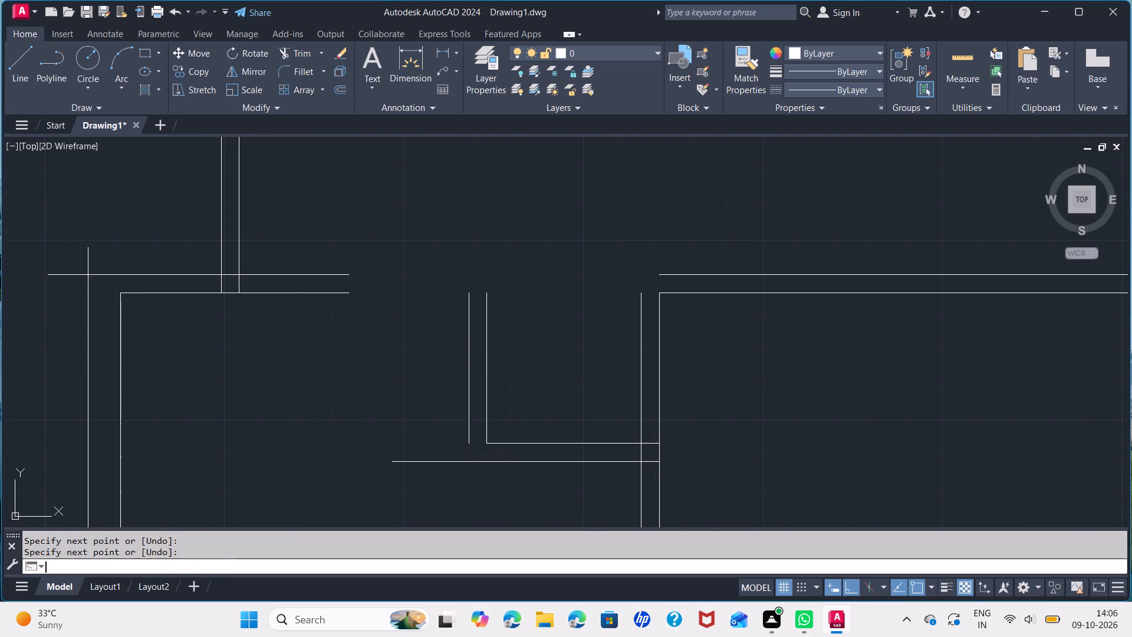
click(468, 444)
click(456, 492)
key(space)
At the bottom-right room's top-left corner, extend the dividing wall's left line upward and the upper wall line leftward with crossing lines.
key(space)
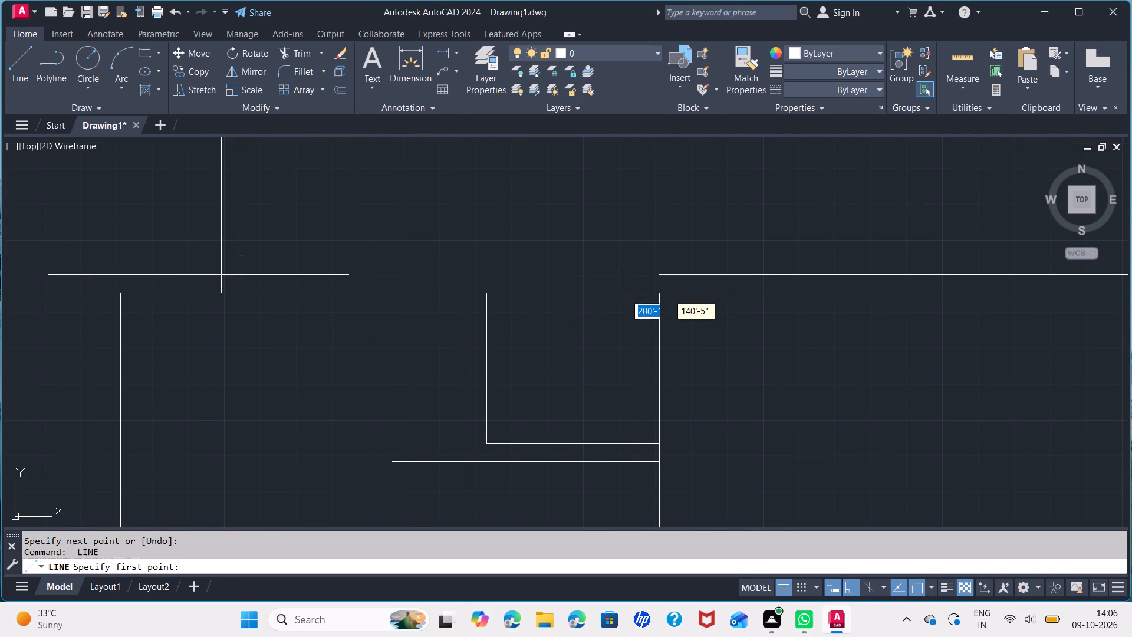
click(640, 296)
click(641, 218)
key(space)
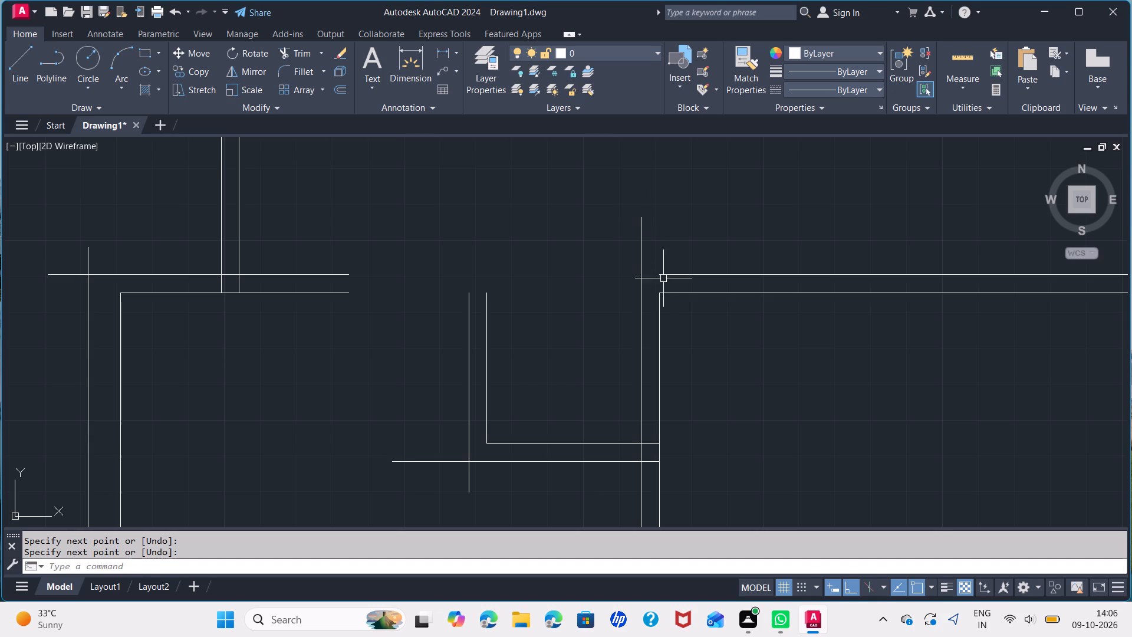
key(space)
click(659, 274)
click(618, 280)
key(space)
Close the lower small left-hand room's bottom-right corner with a short vertical line down to the offset bottom line.
scroll(620, 293, down, 2)
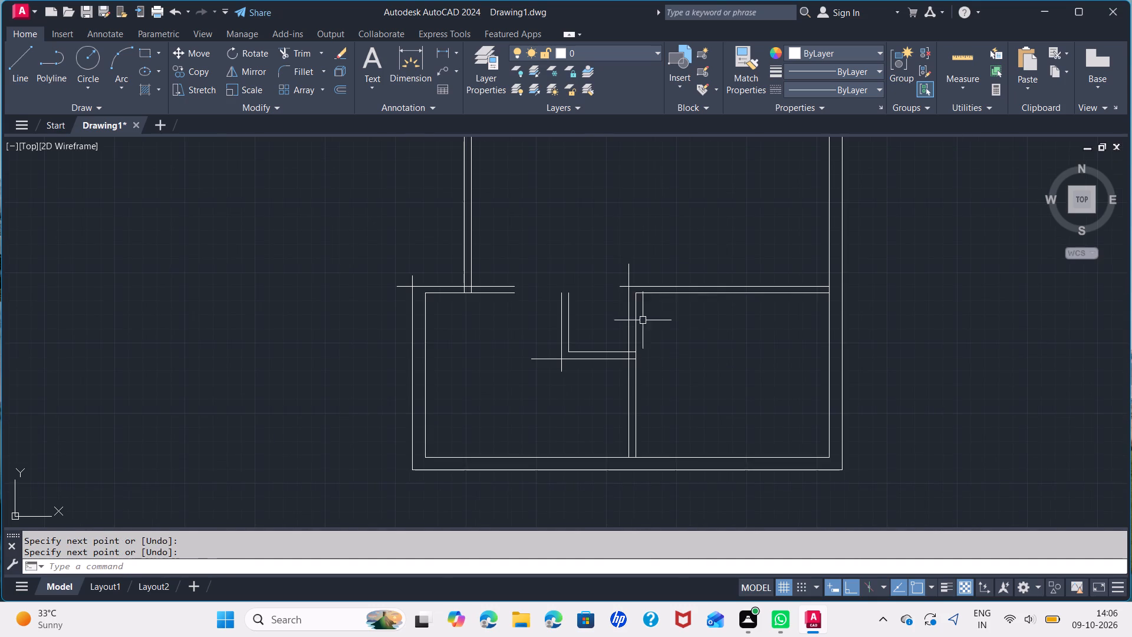
middle_drag(678, 321, 622, 495)
middle_drag(615, 315, 649, 400)
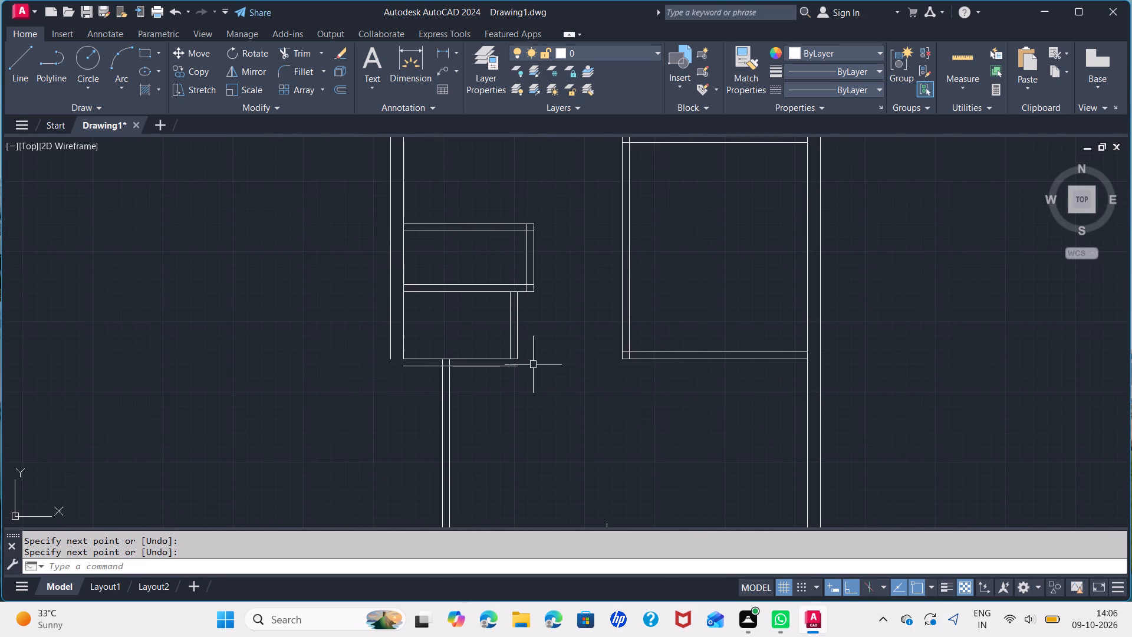
scroll(521, 365, up, 2)
key(space)
click(504, 352)
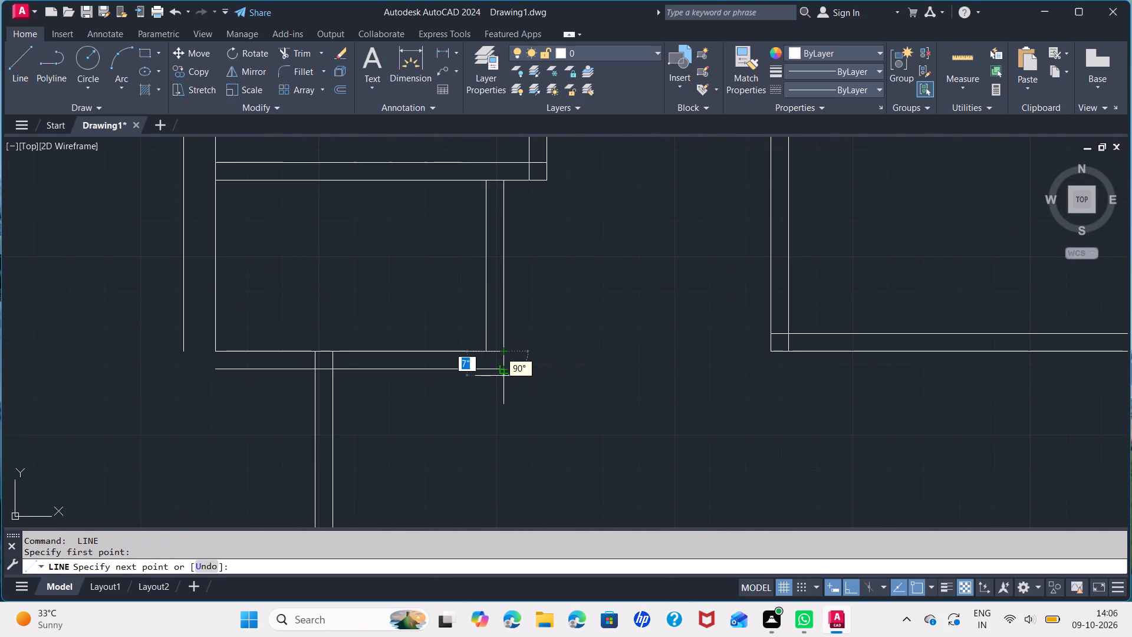
click(504, 374)
key(space)
At the lower small left-hand room's bottom-left corner, extend the outer left line downward and the offset bottom line leftward with crossing lines.
scroll(545, 348, down, 1)
key(space)
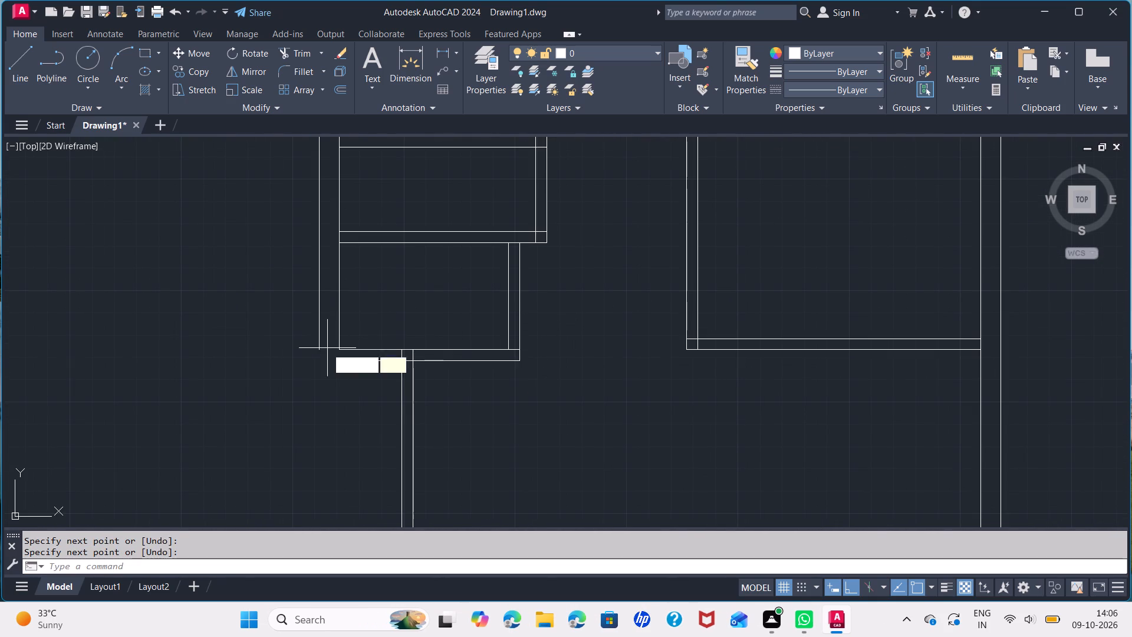
click(320, 348)
click(310, 395)
key(space)
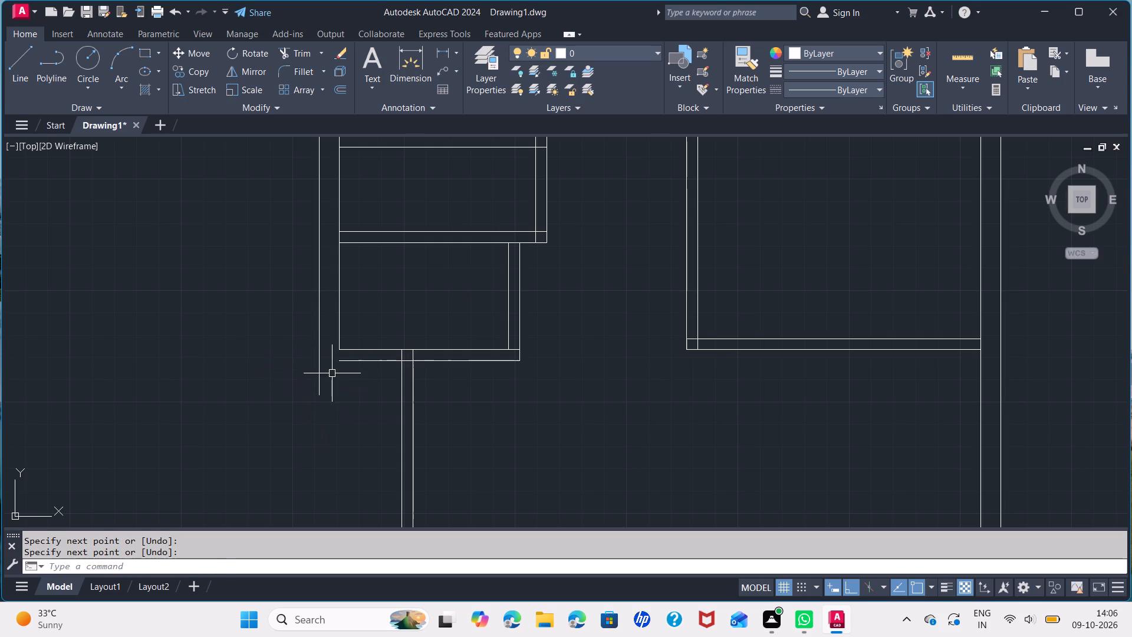
key(space)
click(339, 362)
click(295, 357)
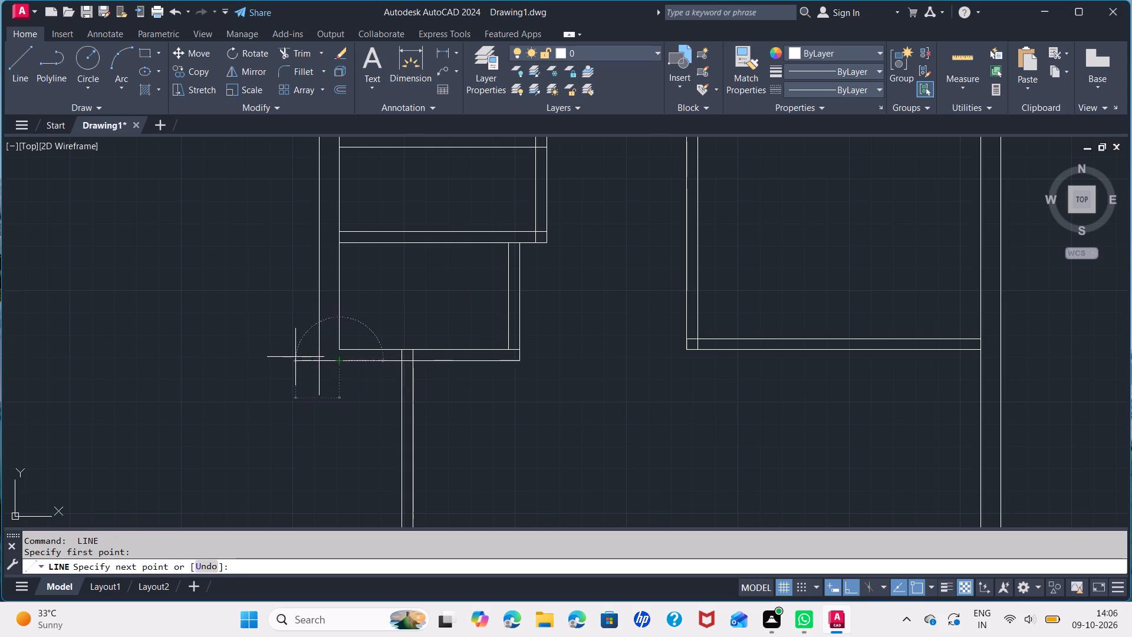
key(space)
Delete the short outer top segment above the top-right room.
scroll(426, 358, down, 2)
middle_drag(481, 343, 468, 433)
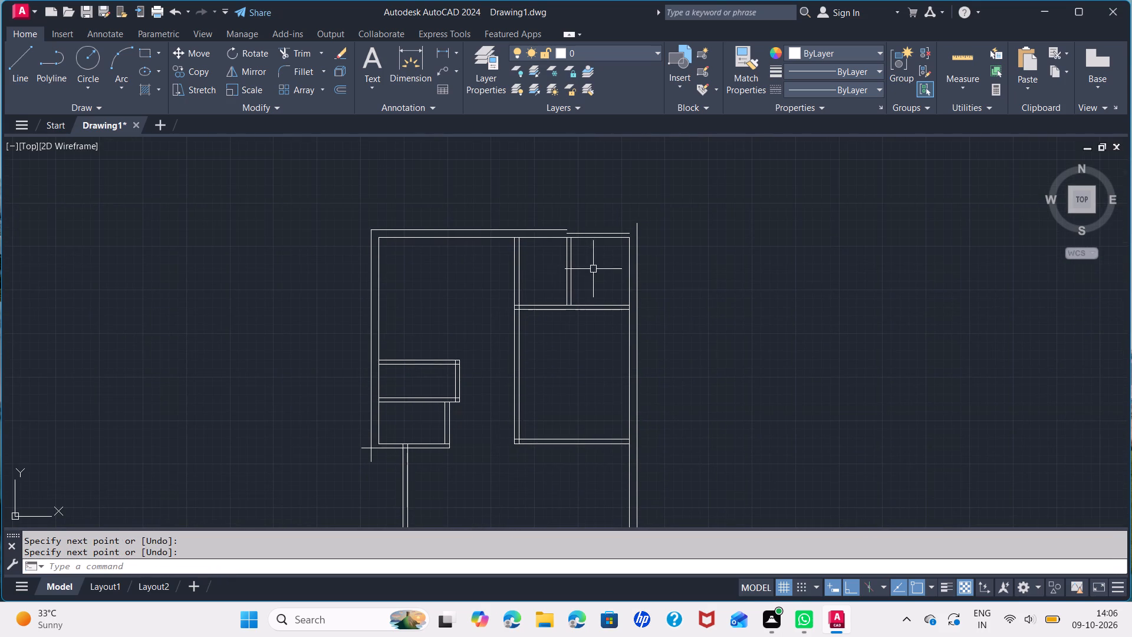
scroll(568, 250, up, 3)
middle_drag(575, 206, 578, 280)
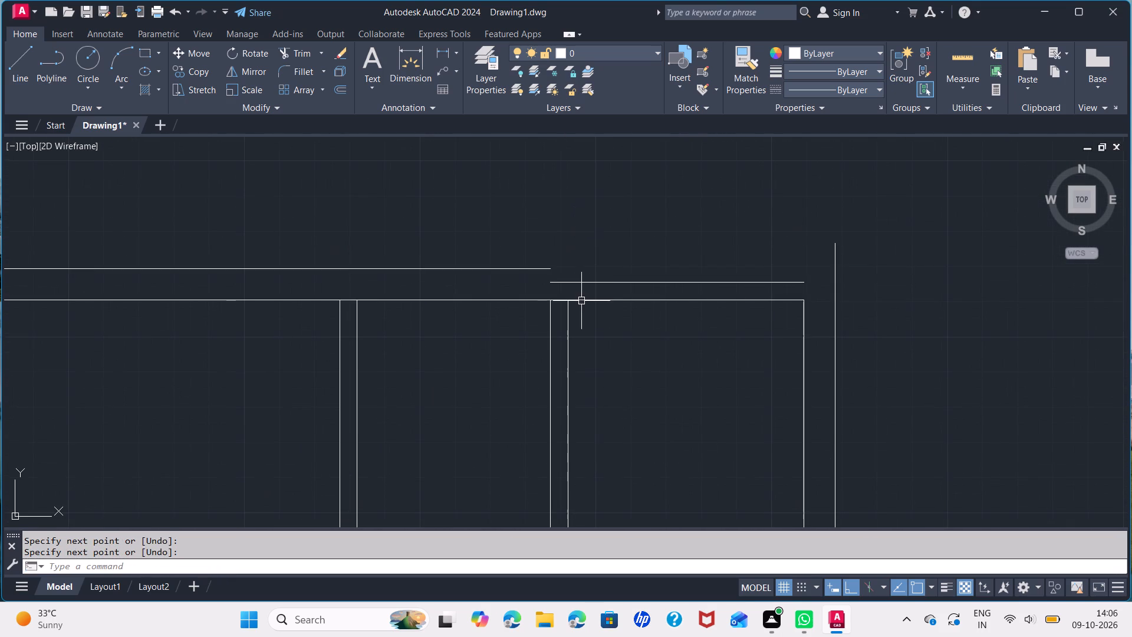
click(656, 283)
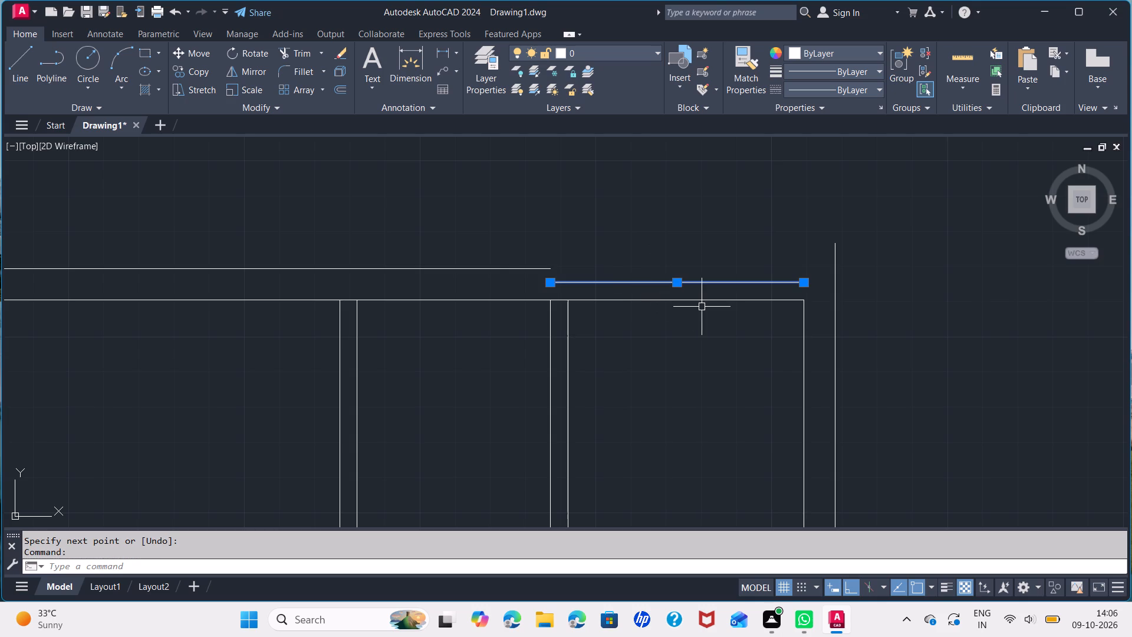
key(Delete)
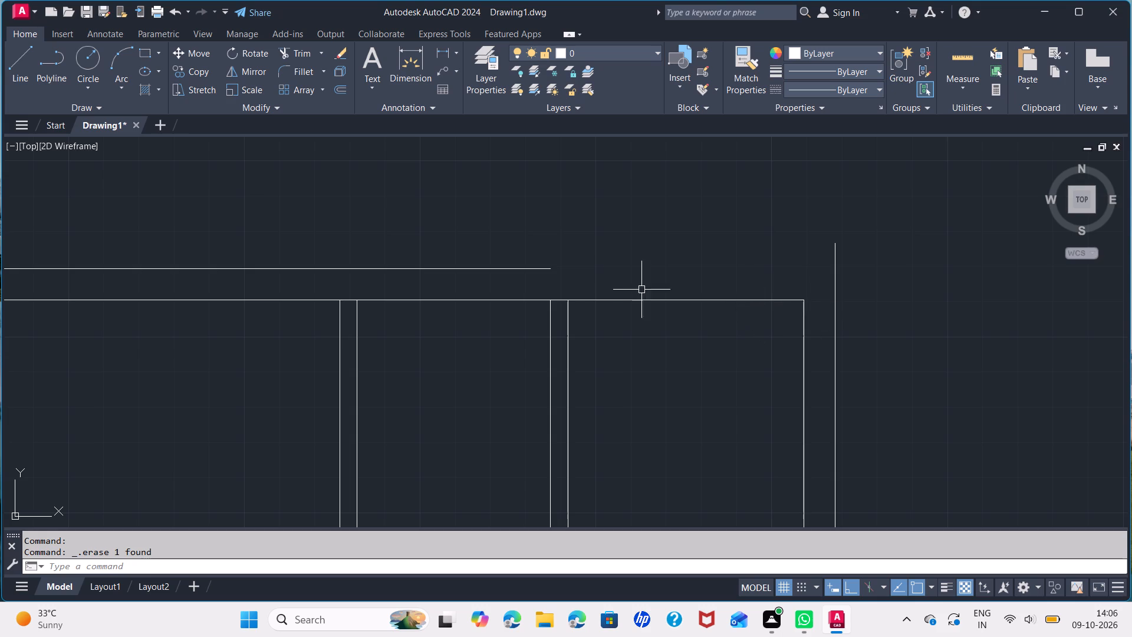
Cap the outer right wall's top with a 9" line leftward and a vertical line down to the inner wall line's end.
key(l)
key(Return)
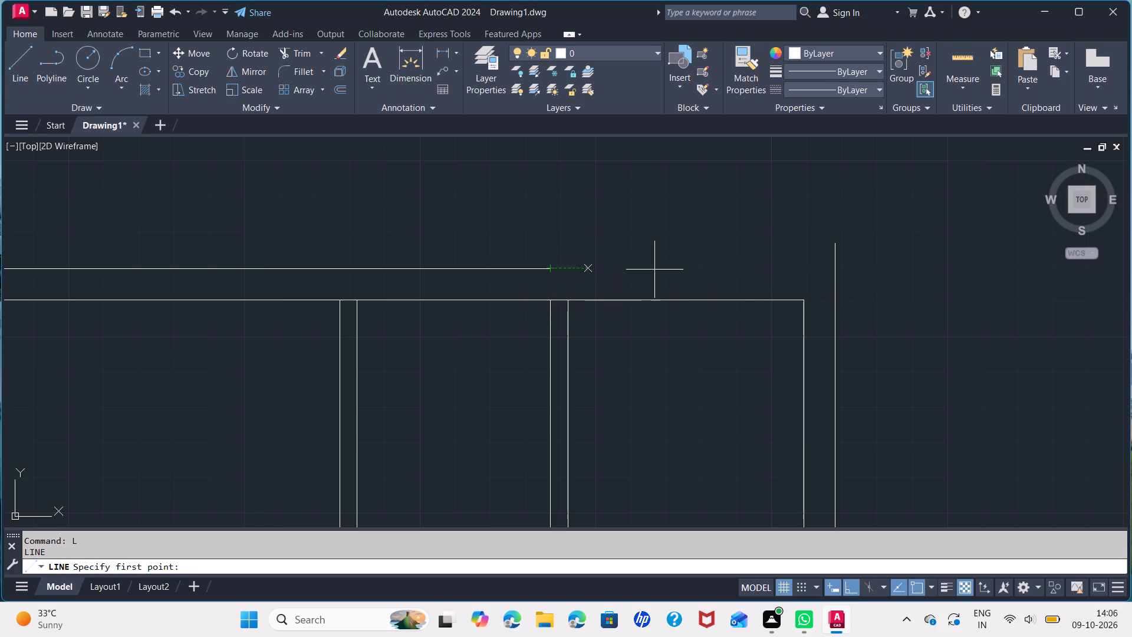
click(834, 276)
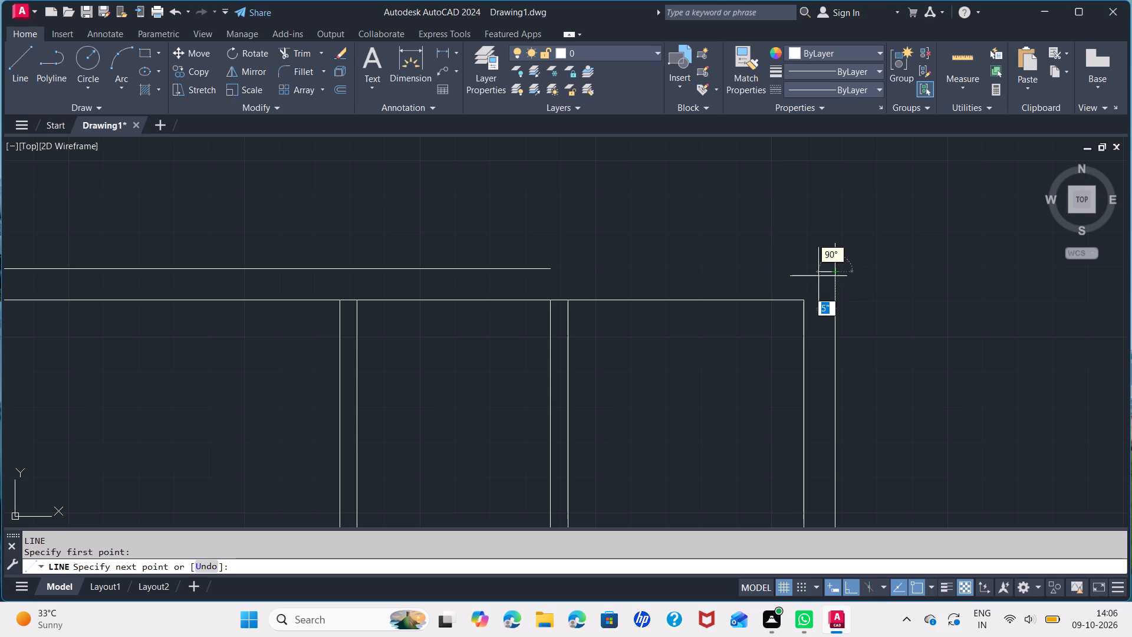
key(9)
key(Return)
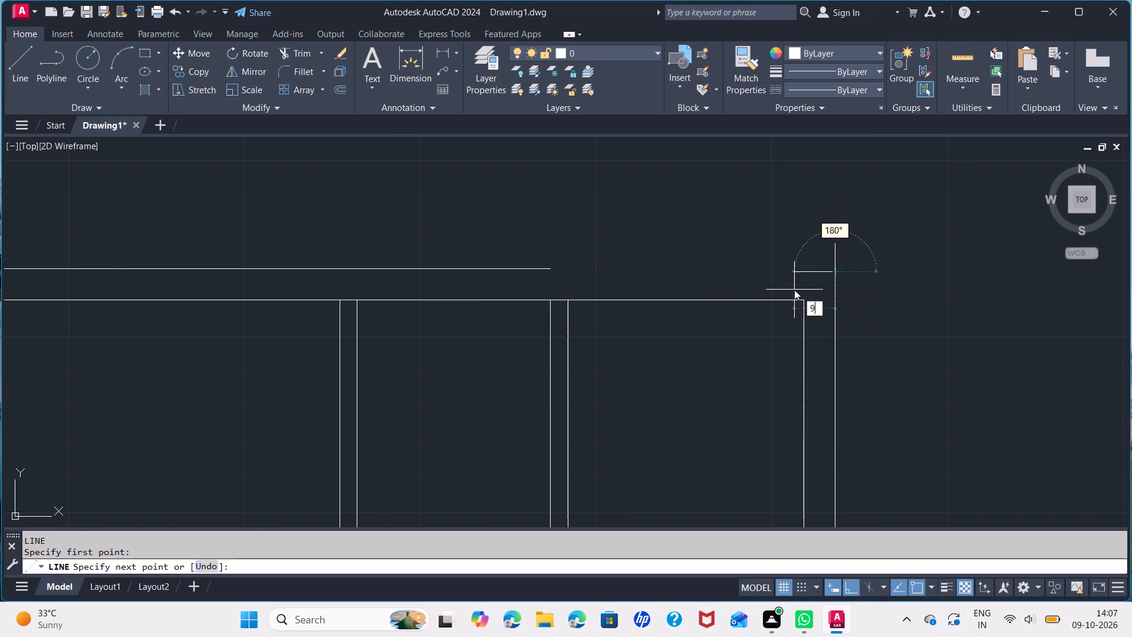
click(801, 304)
key(space)
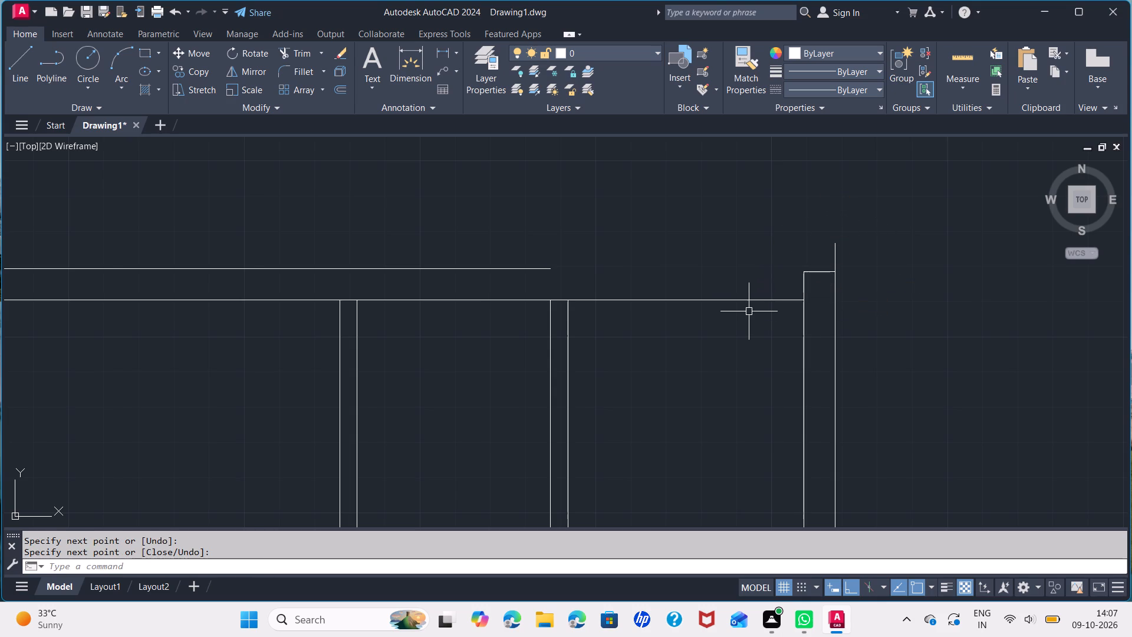
Delete the top-right room's remaining top wall line.
click(747, 300)
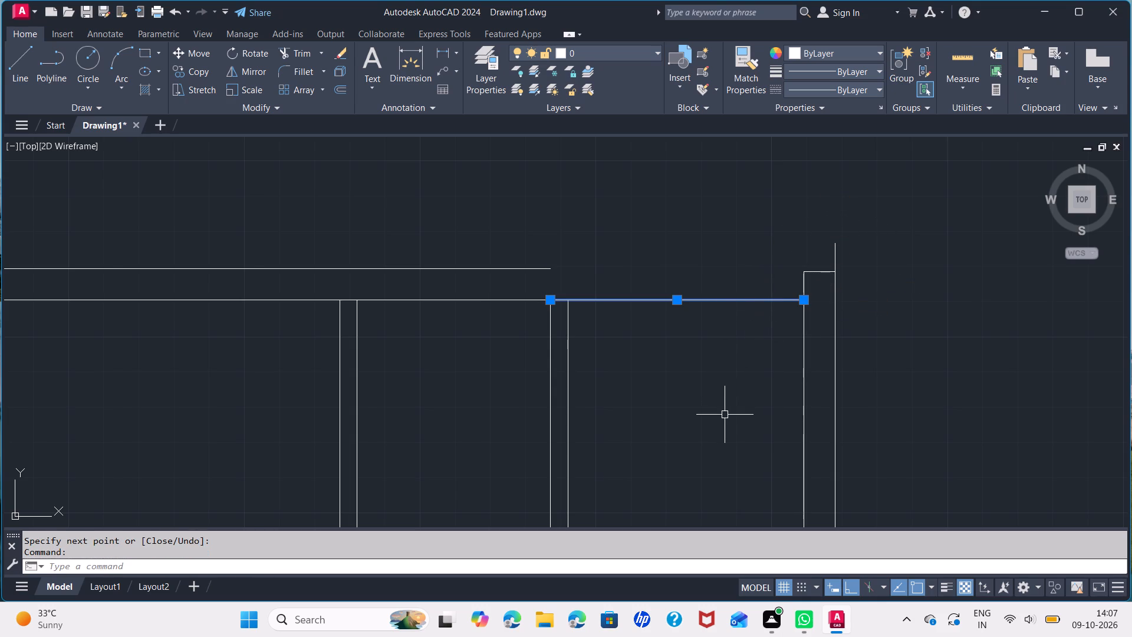
key(Delete)
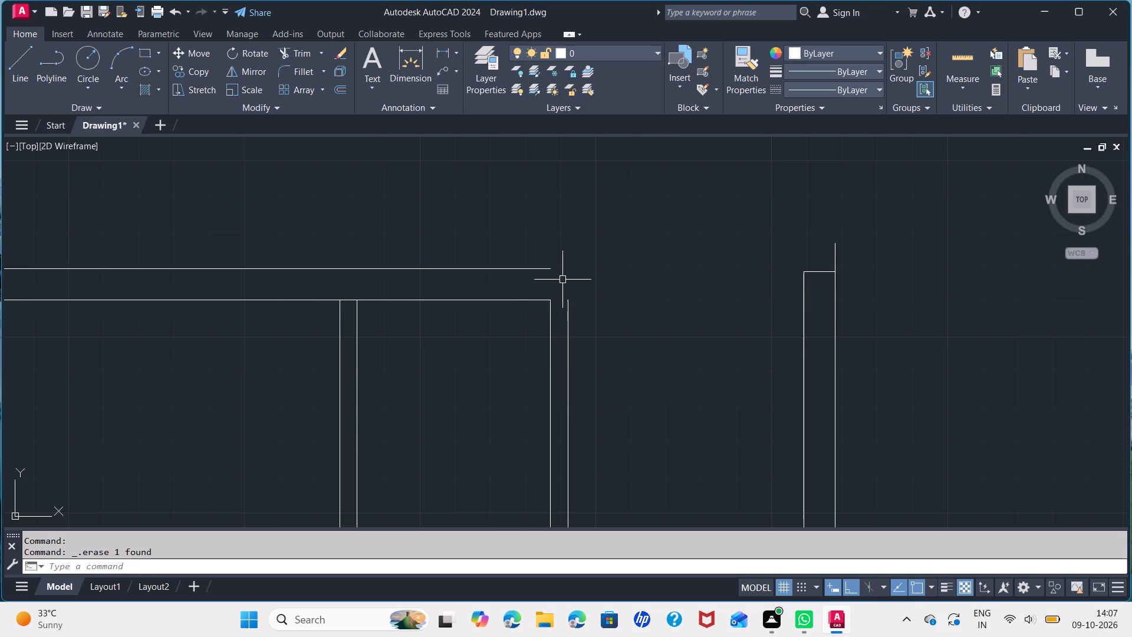
Extend the outer top wall line rightward and the top-right room's left partition line upward with crossing lines.
key(l)
key(Return)
click(547, 271)
click(631, 271)
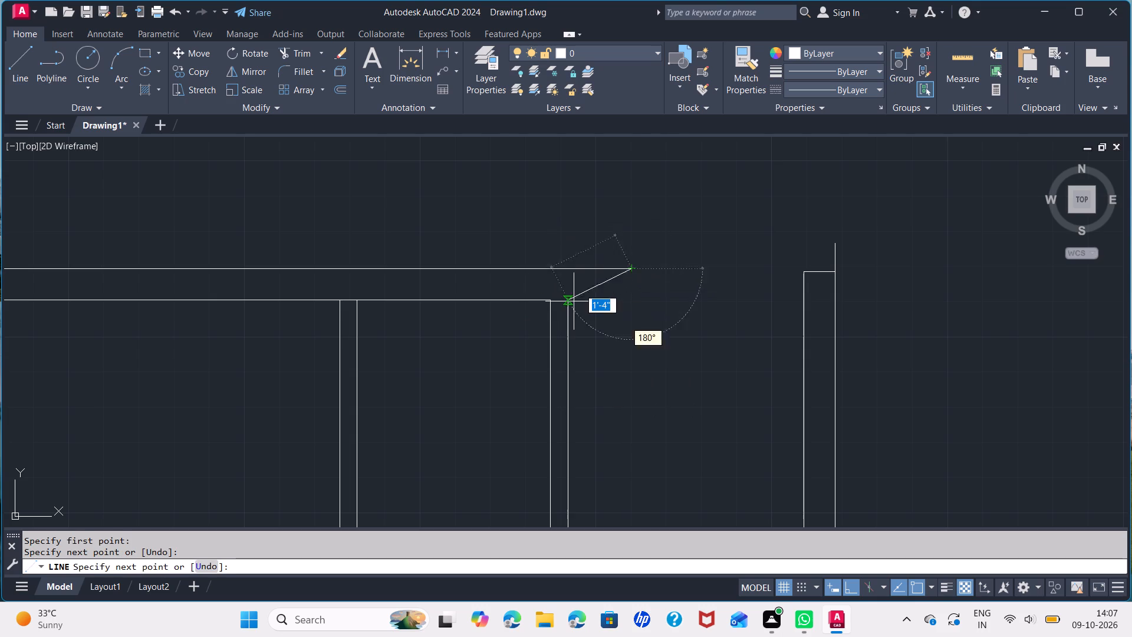
key(space)
key(space)
click(567, 303)
click(553, 230)
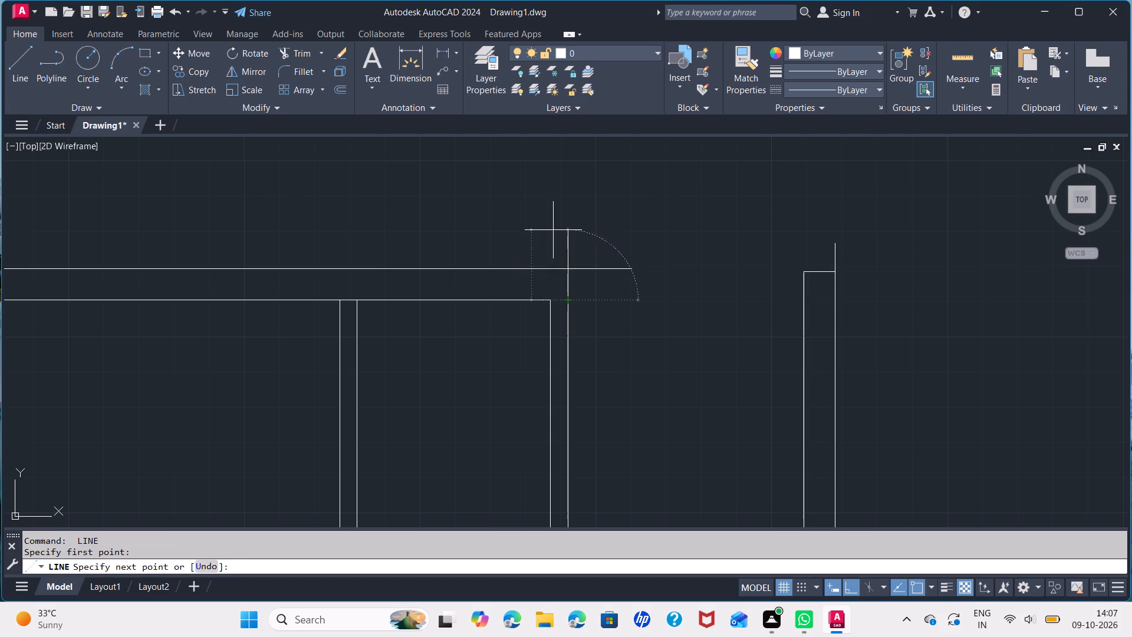
key(space)
Trim the overshoots at the outer right wall's top cap and at the outer top wall's right-hand corner.
text(TR)
key(Return)
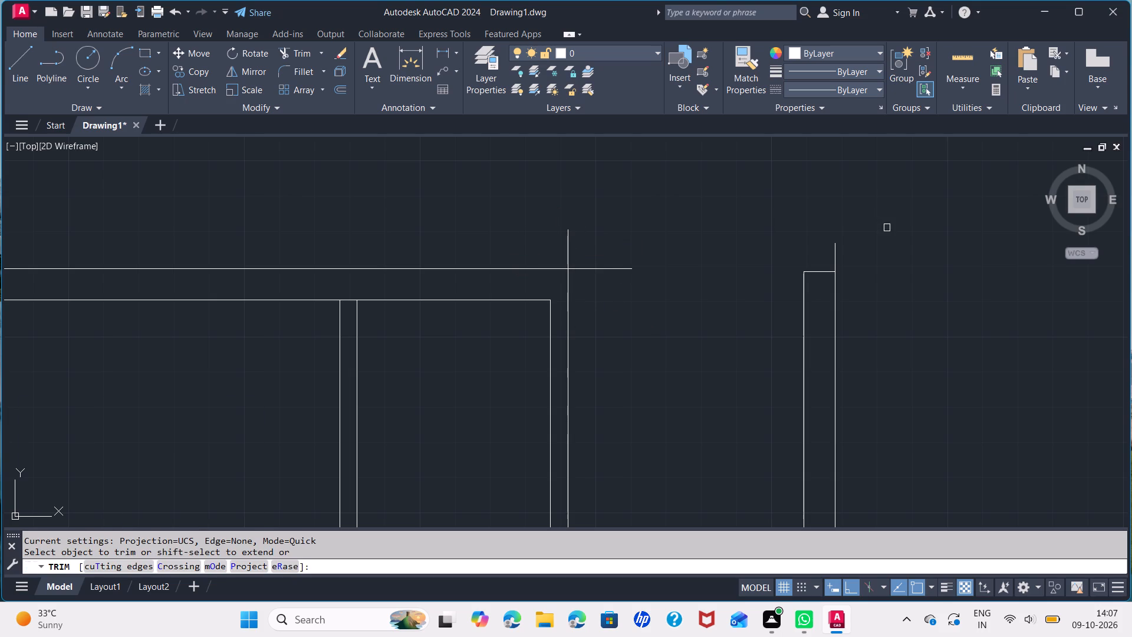
click(839, 251)
click(768, 241)
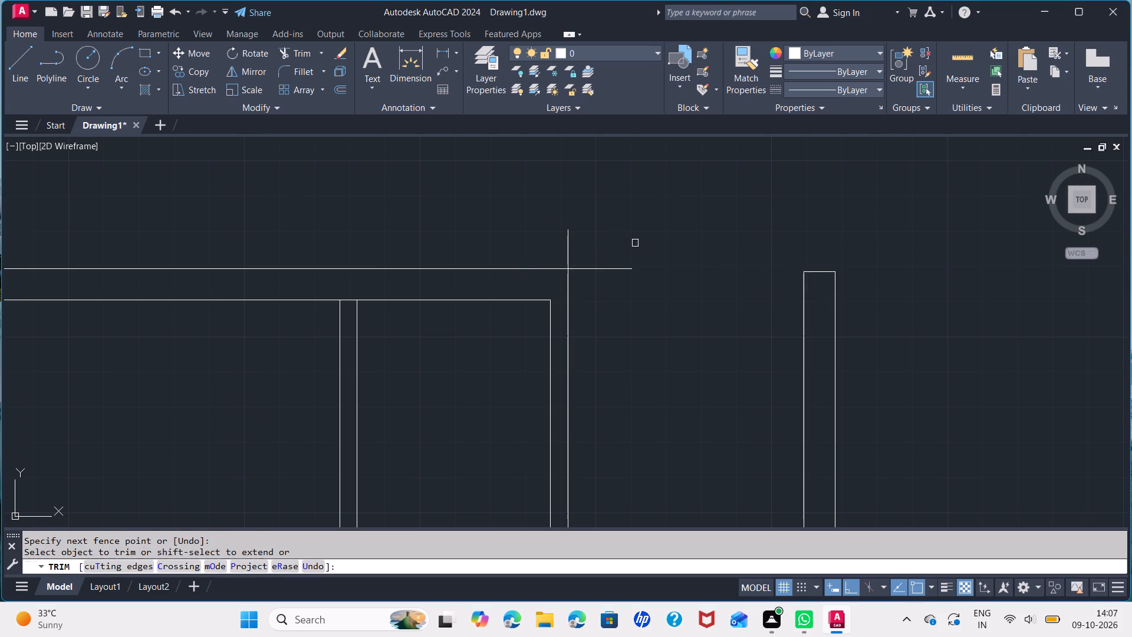
click(565, 238)
click(591, 270)
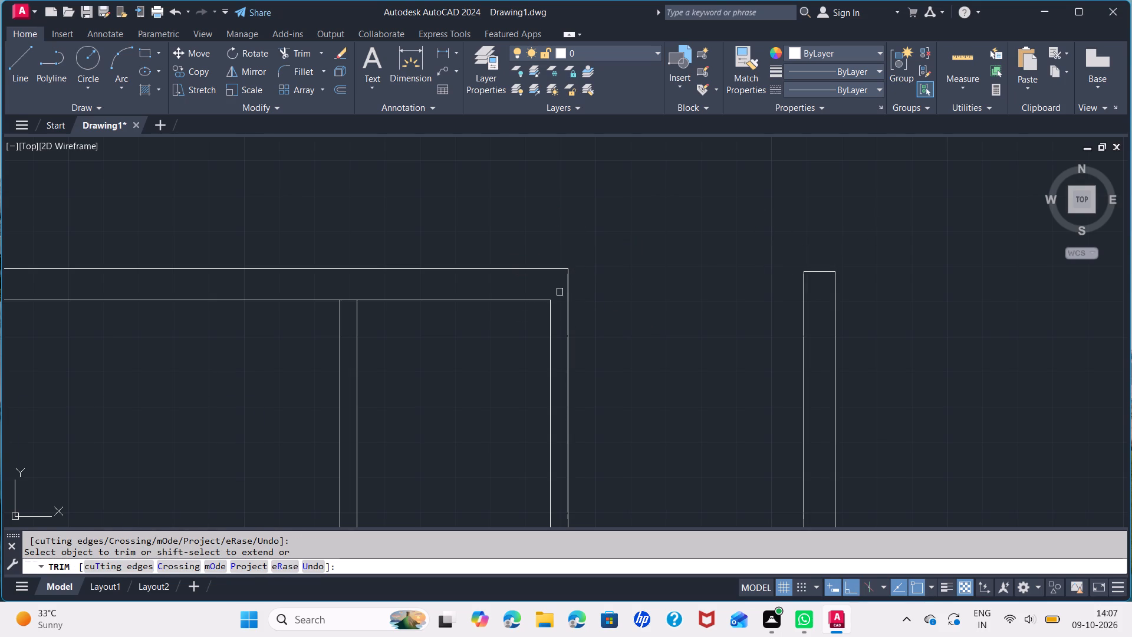
Trim the overlapping lines where the upper rooms' partitions meet the top wall, each other and the right wall.
click(347, 301)
scroll(388, 341, down, 3)
middle_drag(403, 390, 406, 379)
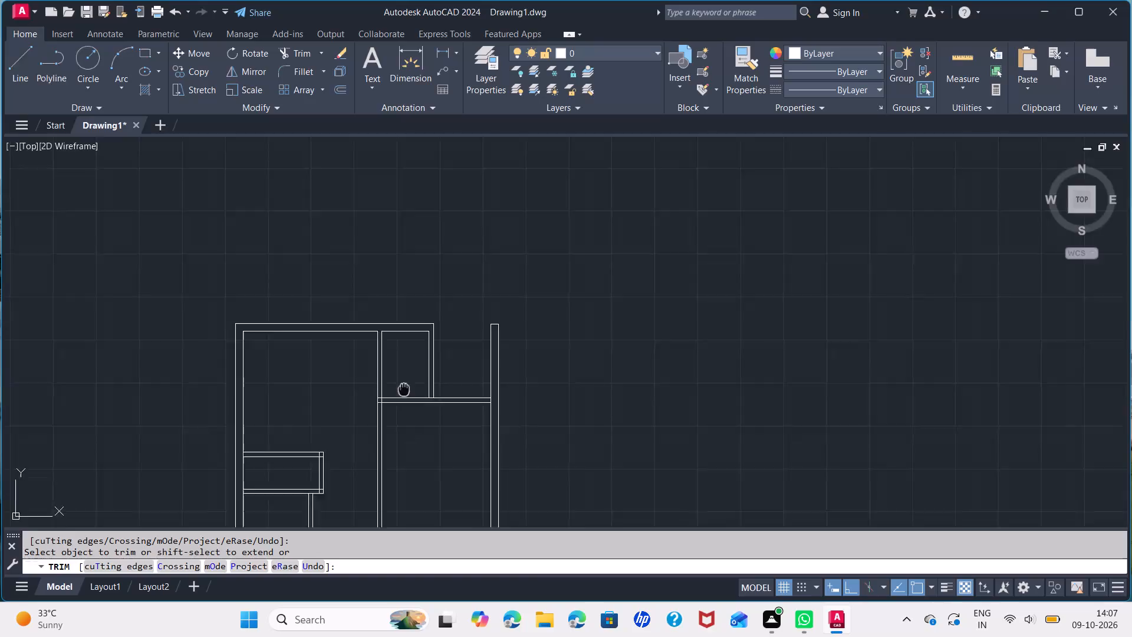
middle_drag(406, 379, 598, 254)
scroll(579, 260, up, 3)
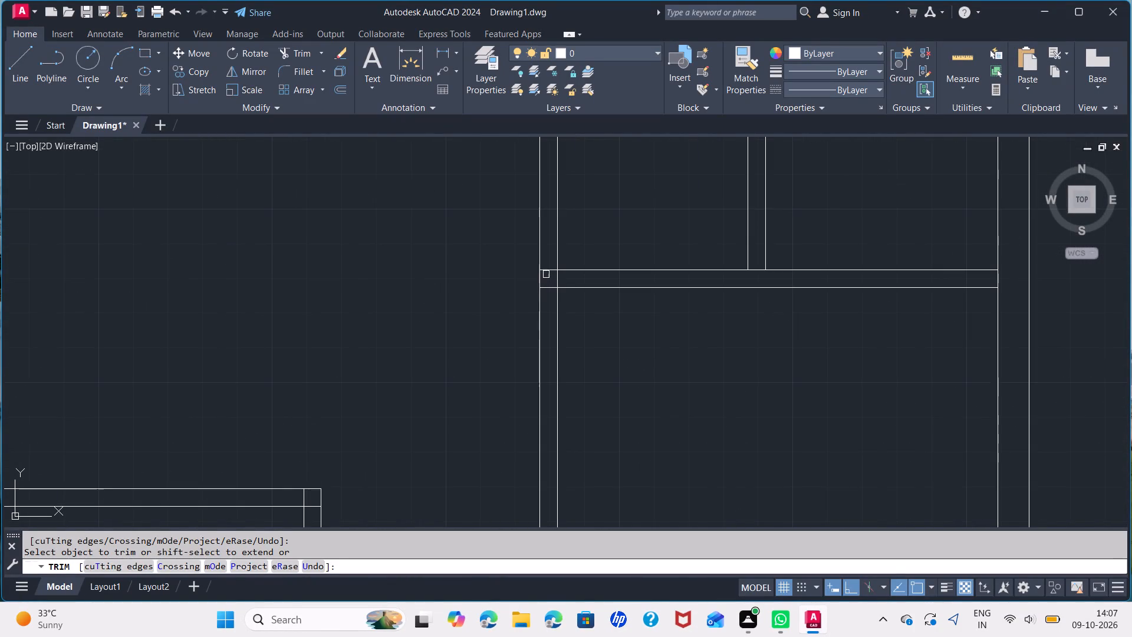
click(549, 270)
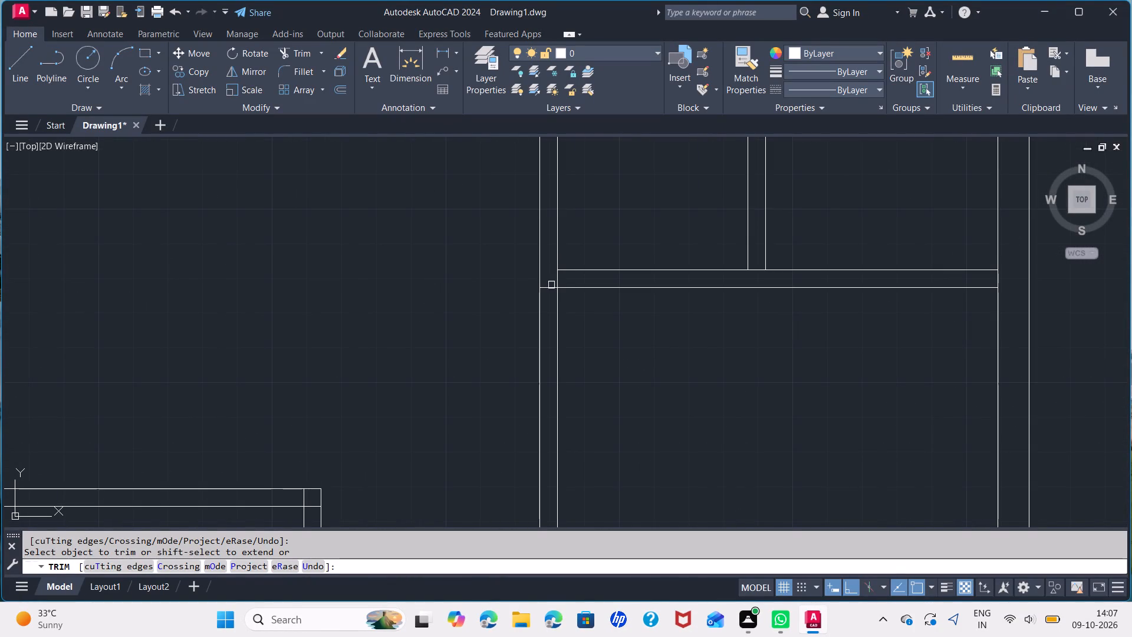
click(551, 286)
click(557, 278)
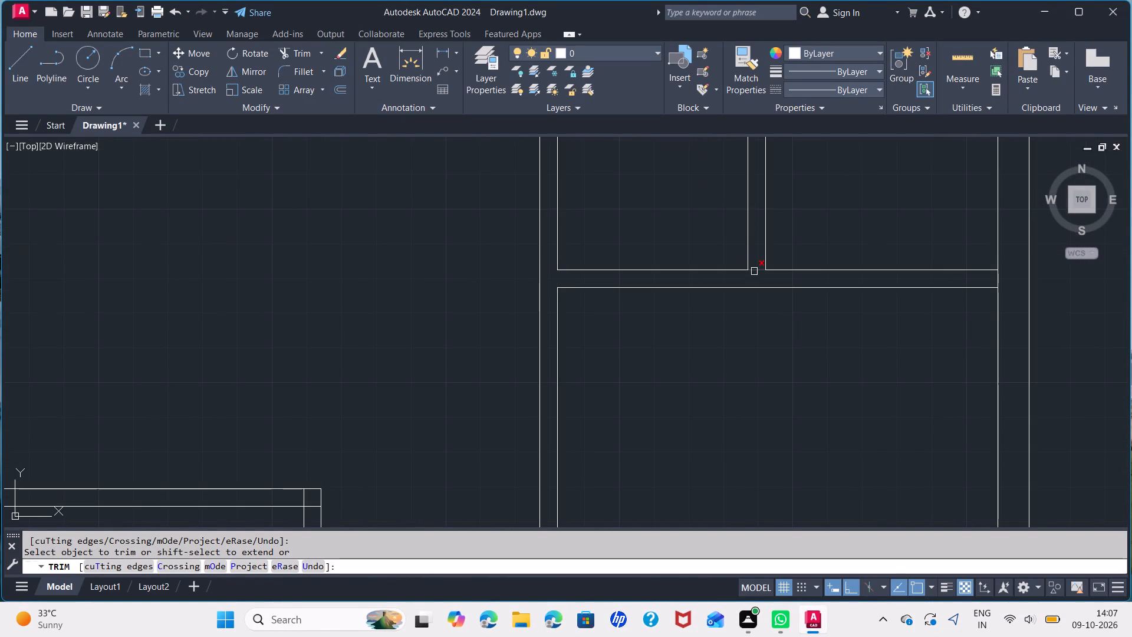
click(755, 271)
scroll(736, 288, down, 3)
middle_drag(736, 313, 612, 260)
scroll(664, 234, up, 2)
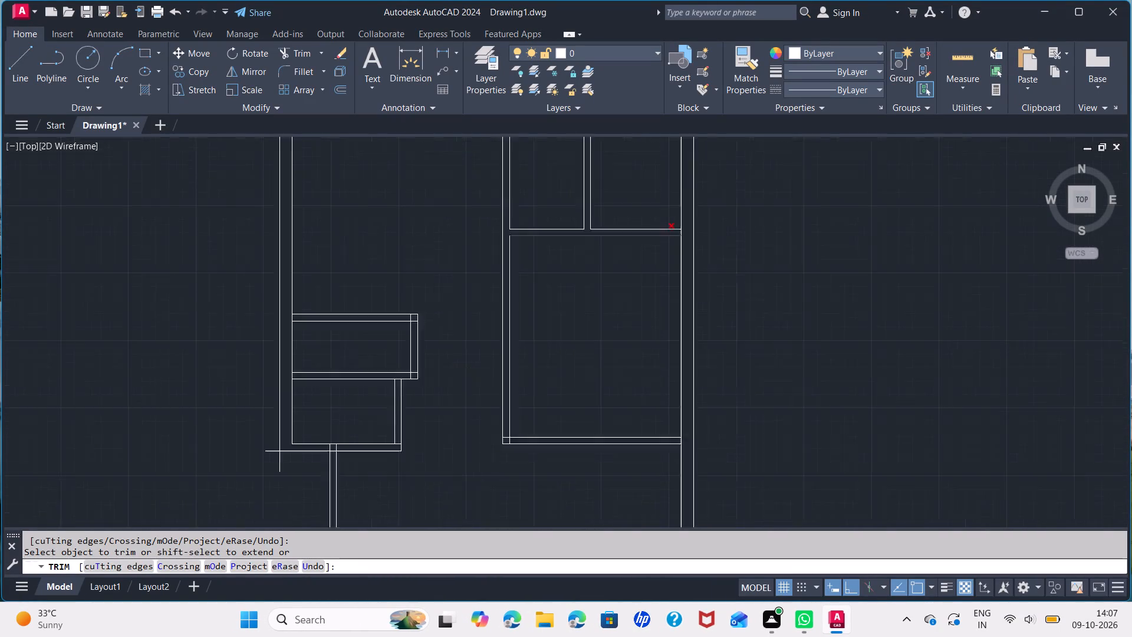
scroll(664, 234, up, 2)
click(718, 234)
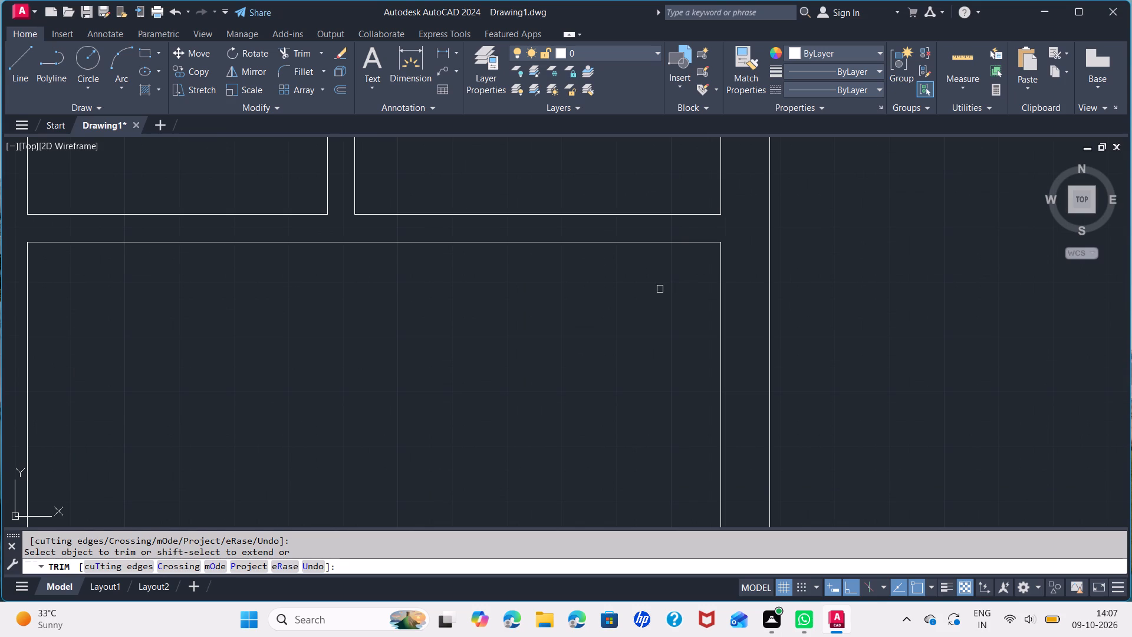
Trim the crossing inner wall lines at the bottom-left corner of the large right-hand room.
middle_drag(620, 320, 605, 223)
scroll(605, 214, down, 3)
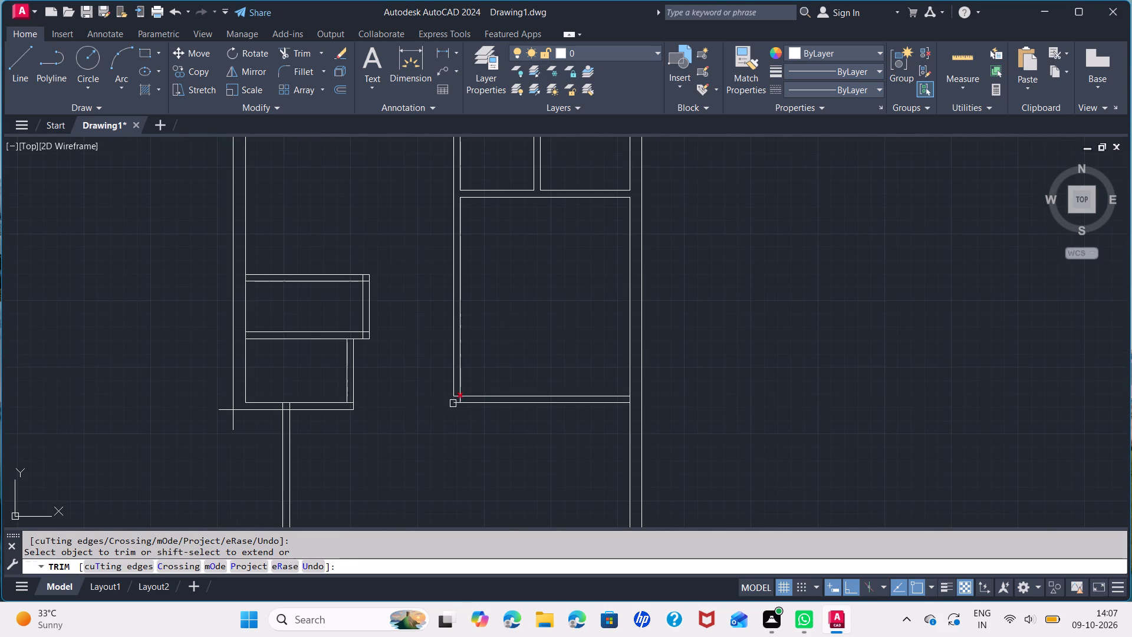
scroll(453, 403, up, 4)
click(450, 370)
click(455, 354)
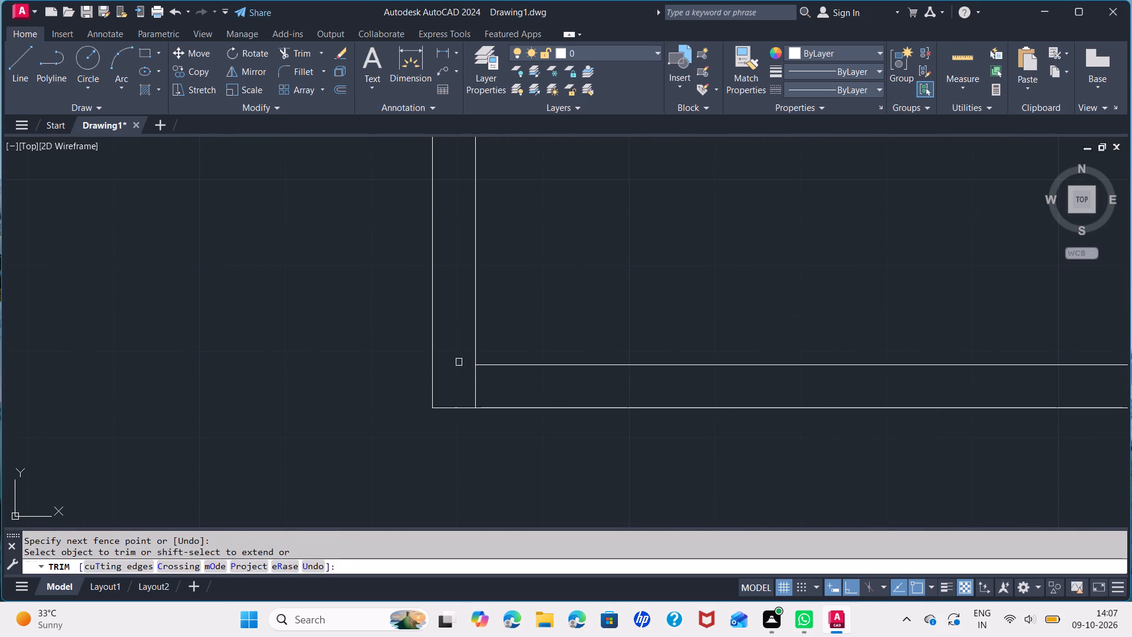
click(472, 393)
Trim the crossing wall lines at the top-right corner of the upper small room along the left outer wall.
scroll(474, 395, down, 3)
middle_drag(302, 380, 565, 448)
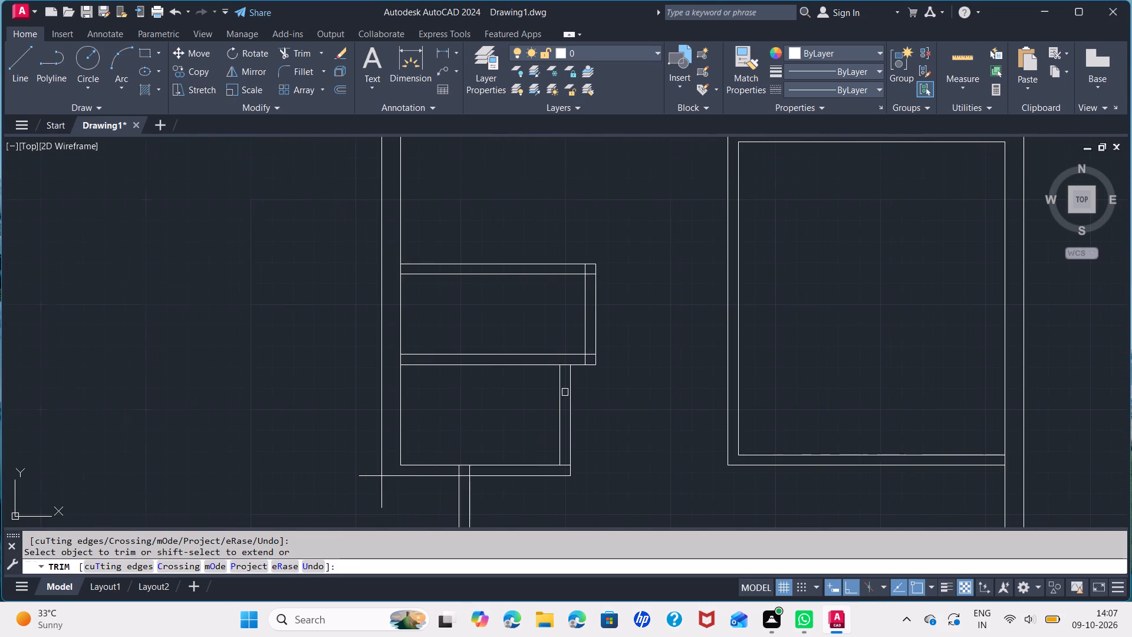
scroll(588, 273, up, 3)
click(566, 249)
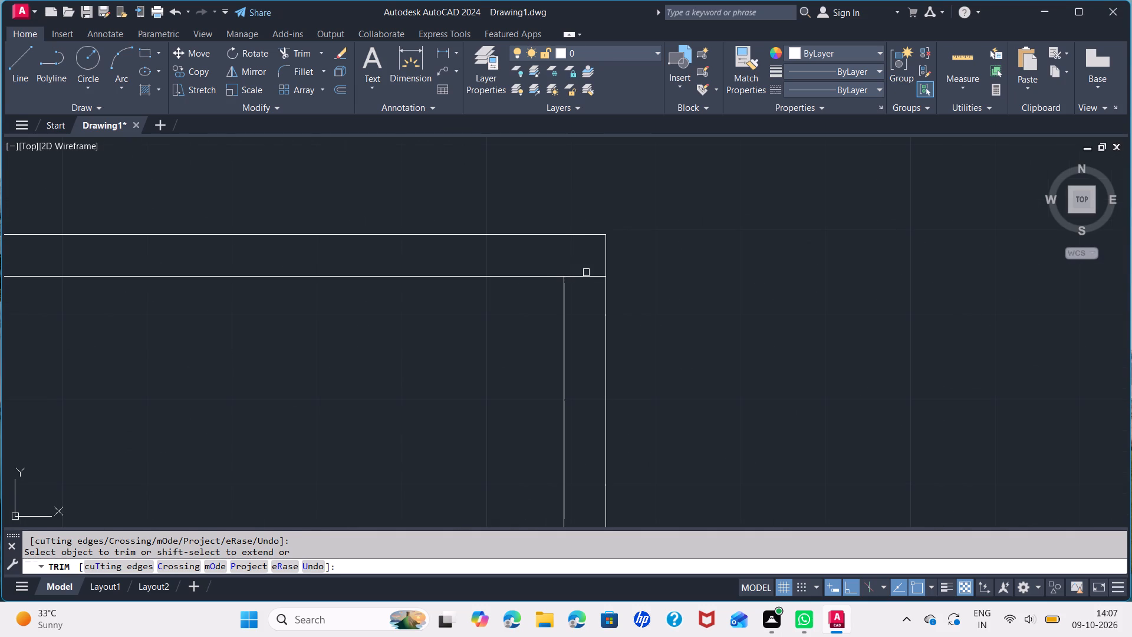
click(586, 272)
click(590, 292)
Trim the upper small room's bottom-right corner and the junction where the lower small room's right wall meets it.
scroll(510, 388, down, 3)
middle_drag(505, 467, 465, 288)
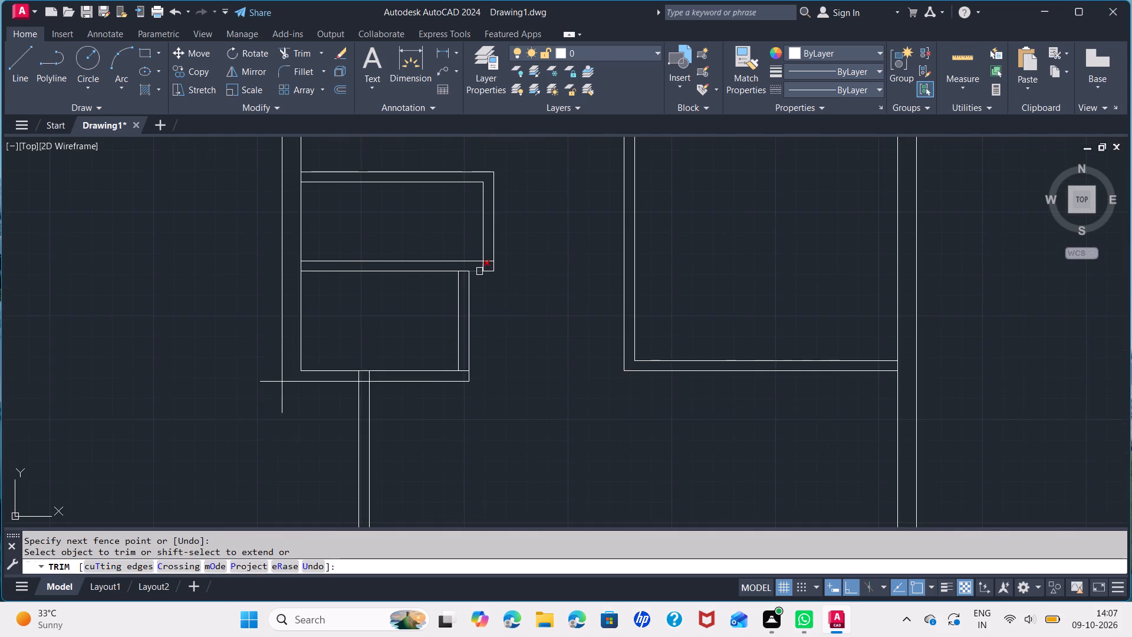
scroll(493, 248, up, 4)
click(445, 332)
click(403, 366)
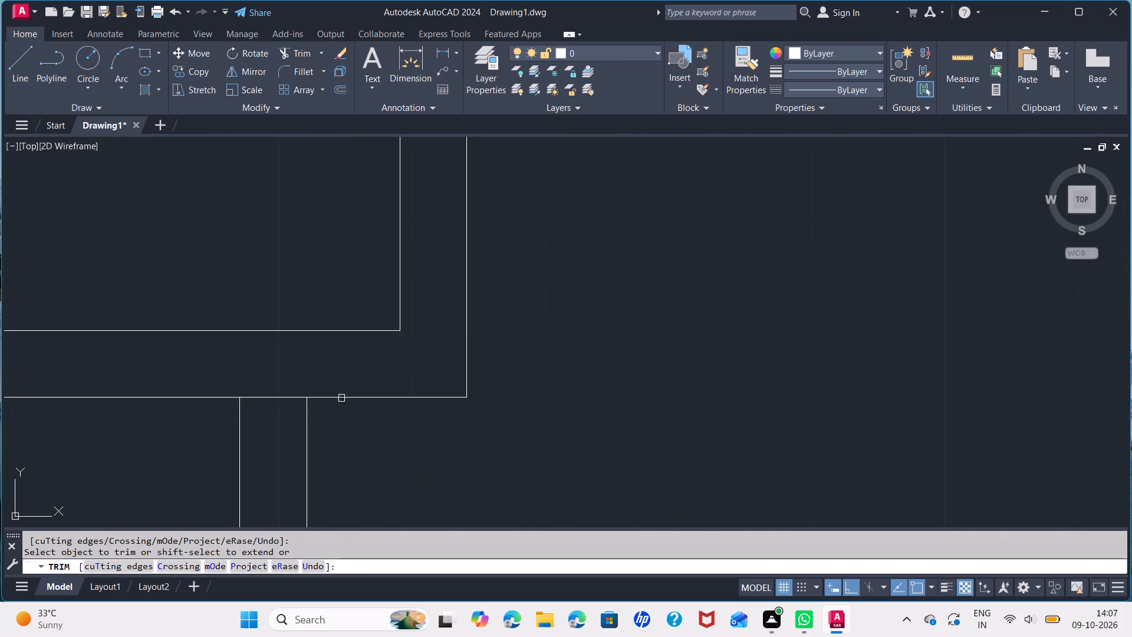
click(261, 398)
scroll(271, 402, down, 3)
click(271, 402)
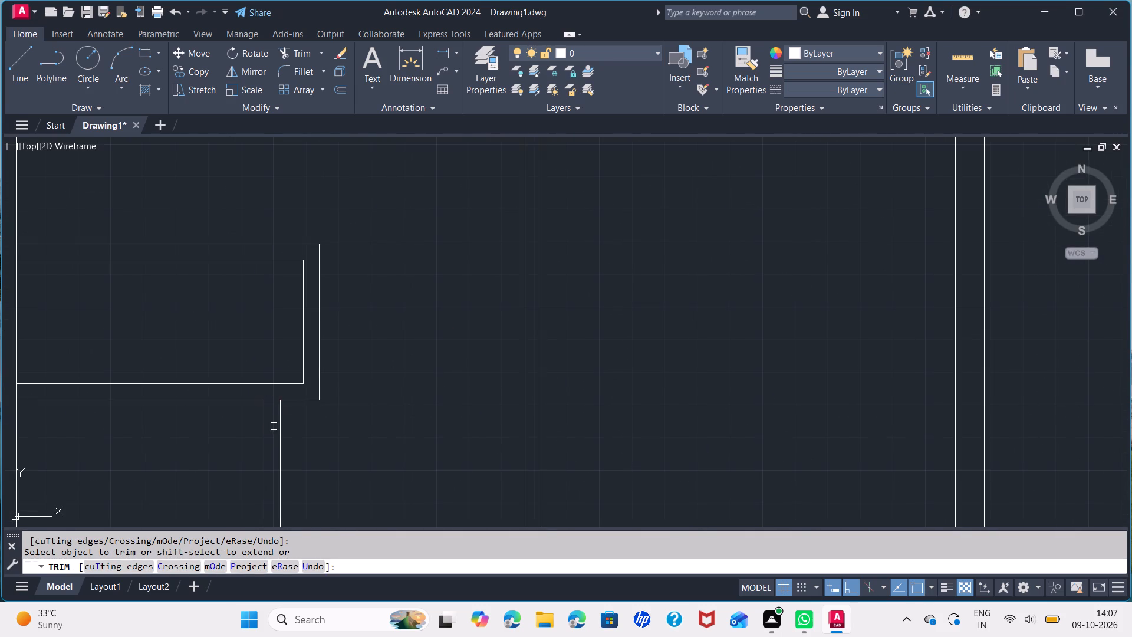
Trim the left outer wall's inner line where the upper small room's top and bottom partitions meet it.
middle_drag(274, 426, 623, 445)
scroll(359, 277, up, 2)
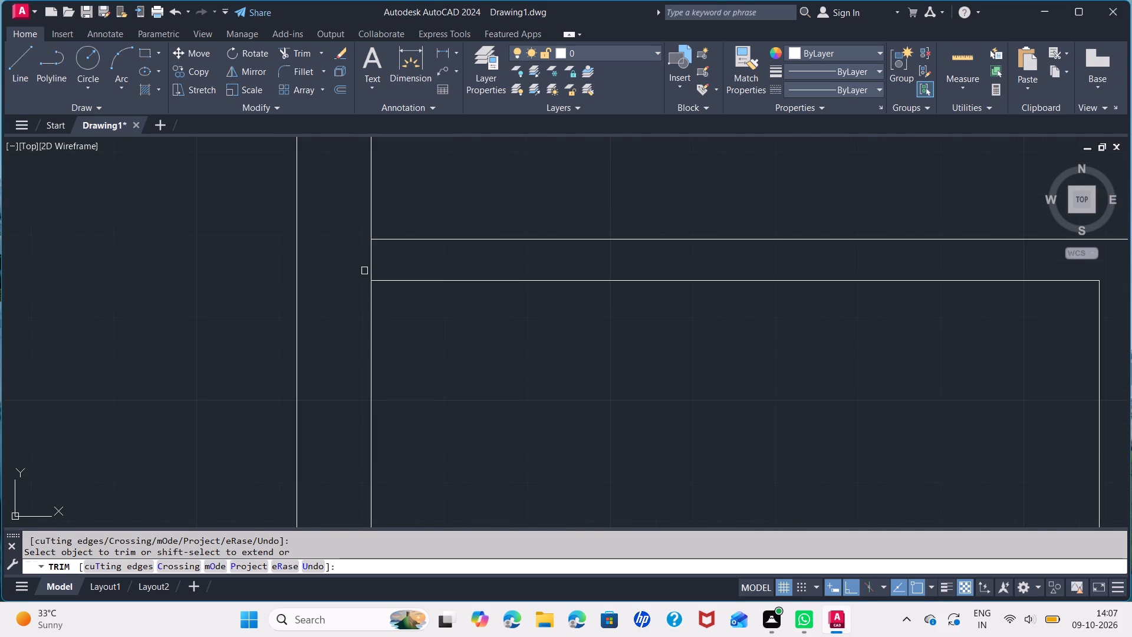
click(367, 267)
scroll(374, 322, down, 2)
middle_drag(413, 389, 419, 243)
scroll(380, 293, up, 2)
click(370, 289)
Trim the two overshooting outer lines at the bottom-left corner of the lower small room.
scroll(423, 340, down, 2)
middle_drag(443, 392, 466, 200)
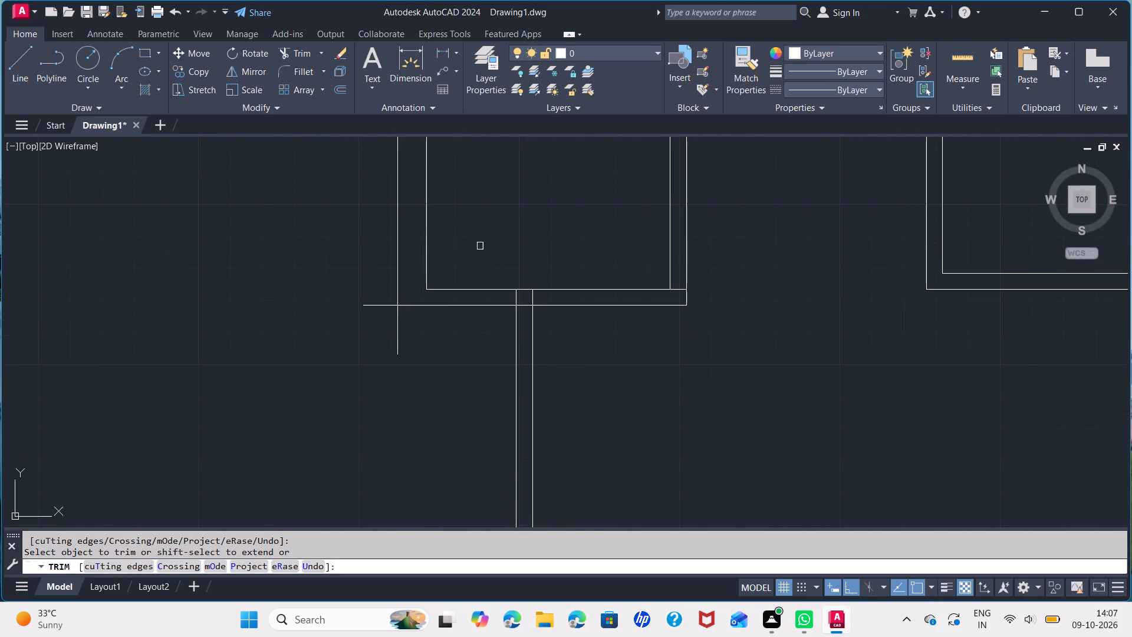
click(396, 333)
click(379, 302)
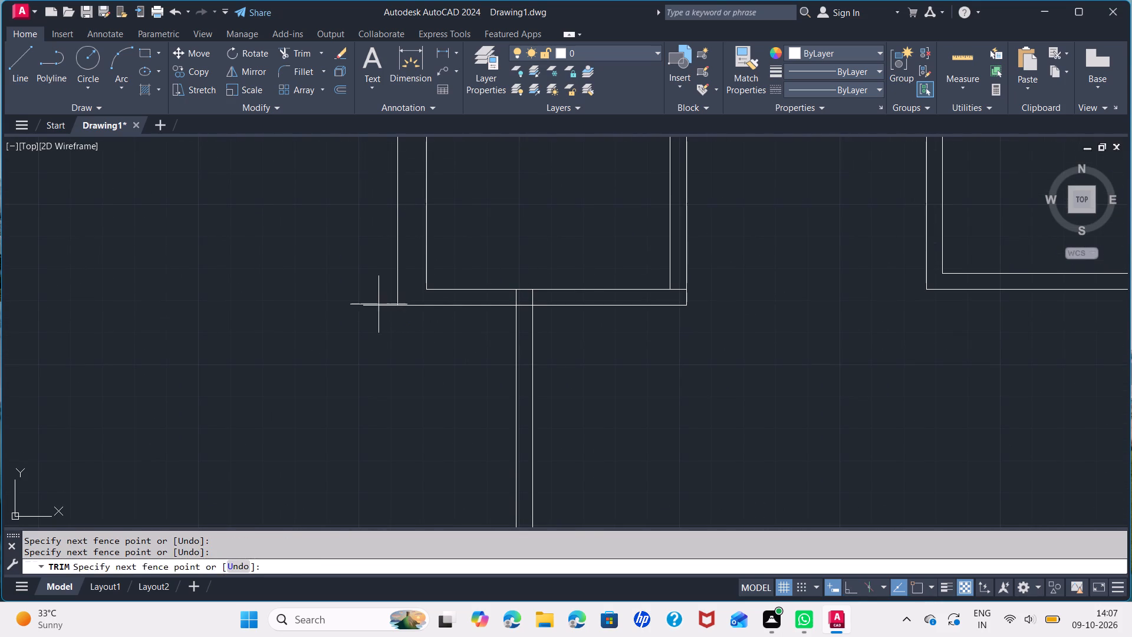
click(379, 313)
Trim the overlapping lines where the vertical partition below meets the lower small room's bottom wall.
scroll(521, 313, up, 1)
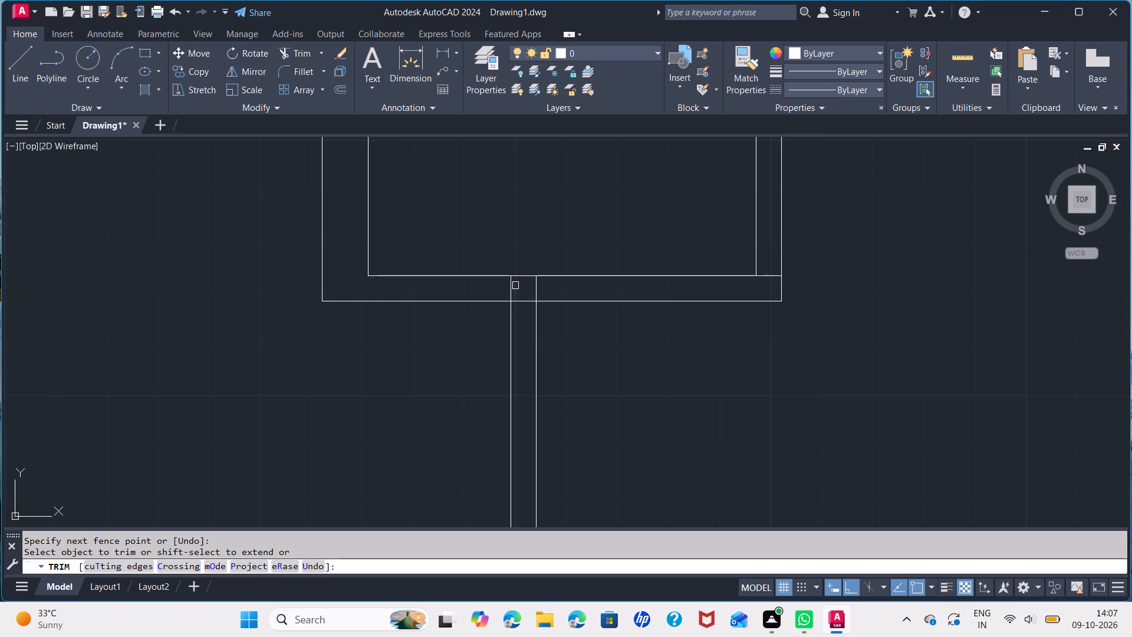
click(511, 285)
click(538, 290)
click(525, 304)
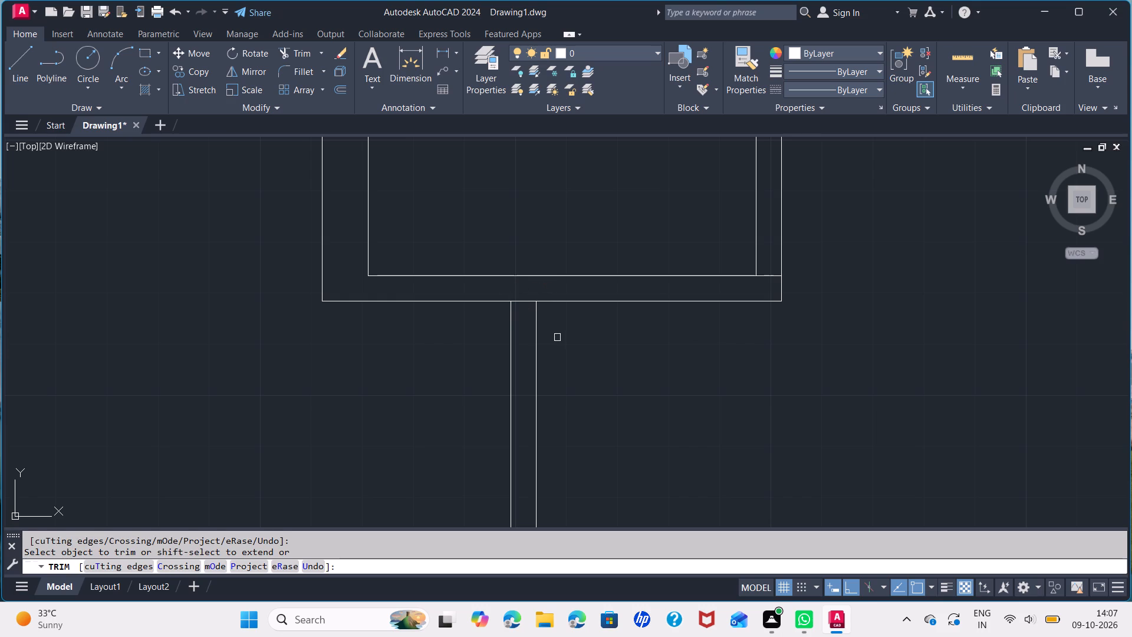
click(526, 303)
Trim the crossing inner wall lines at the lower small room's bottom-right corner.
scroll(557, 340, down, 1)
middle_drag(617, 332, 467, 389)
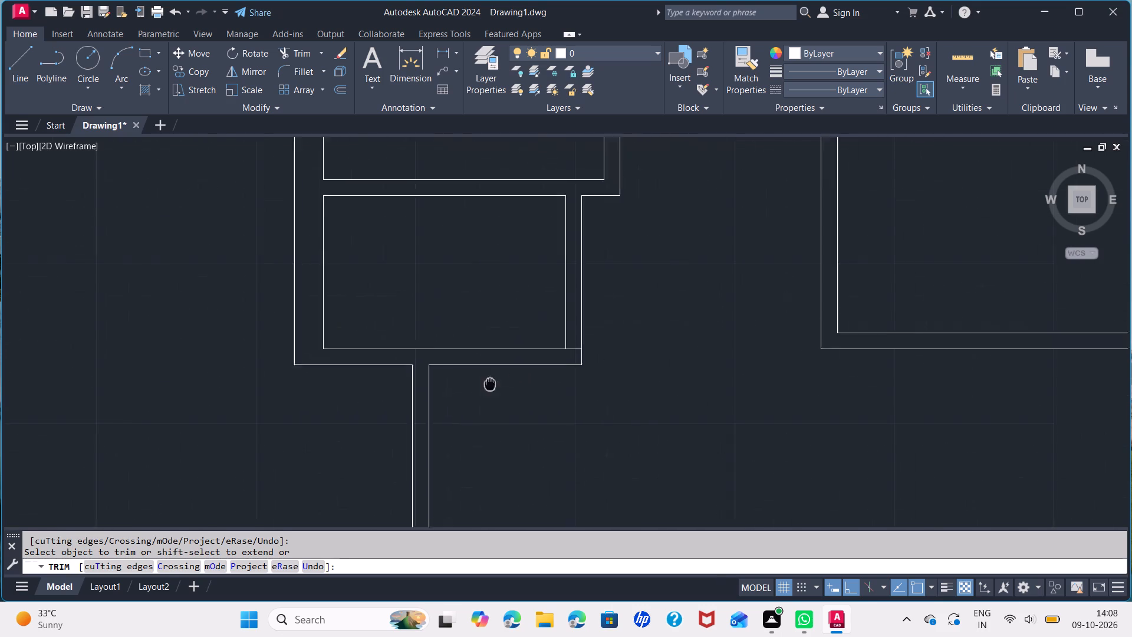
middle_drag(467, 389, 442, 394)
scroll(513, 367, up, 2)
click(507, 349)
click(507, 365)
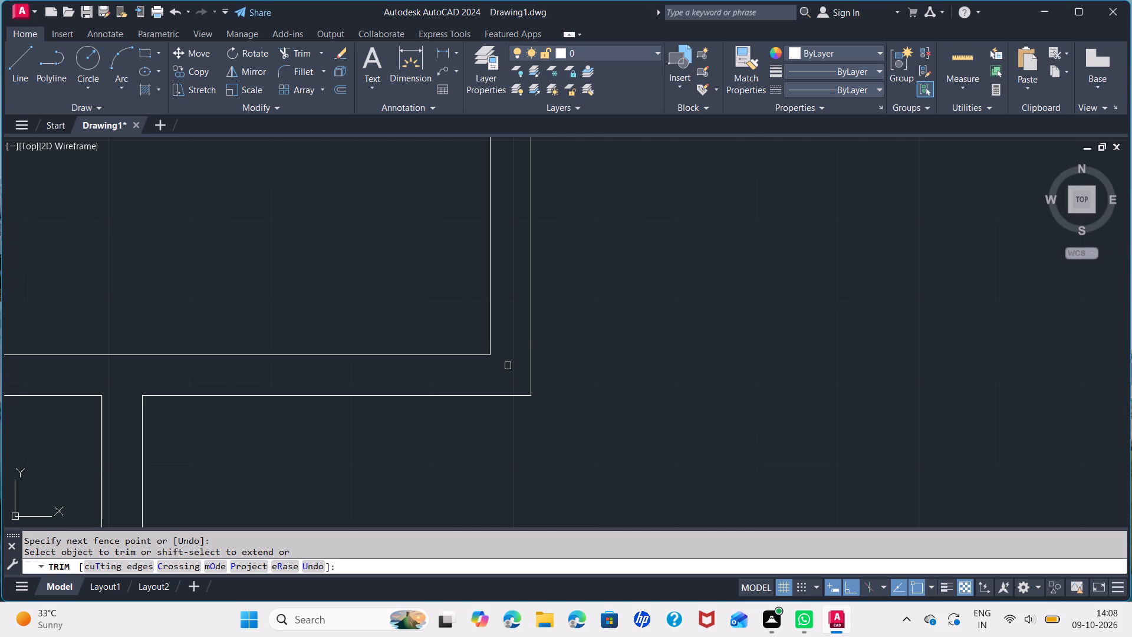
Trim the bottom-left room's top wall at its corner with the vertical partition and the overshoots at its outer top-left corner.
scroll(528, 427, down, 2)
middle_drag(478, 444, 485, 199)
middle_drag(490, 439, 464, 265)
scroll(464, 260, down, 2)
scroll(417, 317, up, 2)
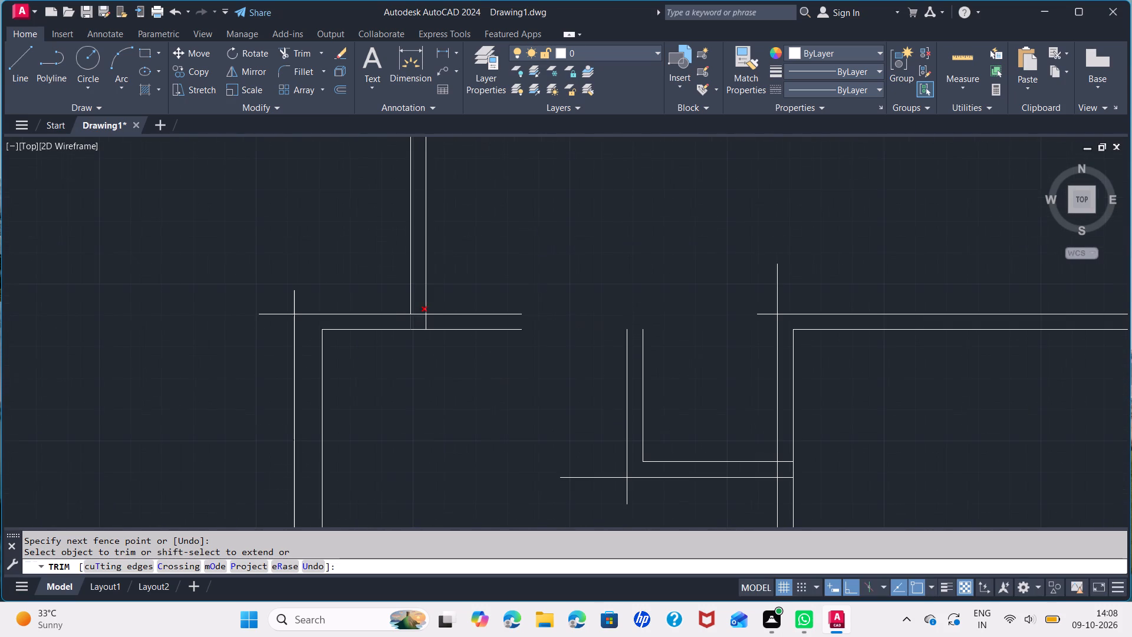
click(443, 303)
click(452, 378)
click(420, 317)
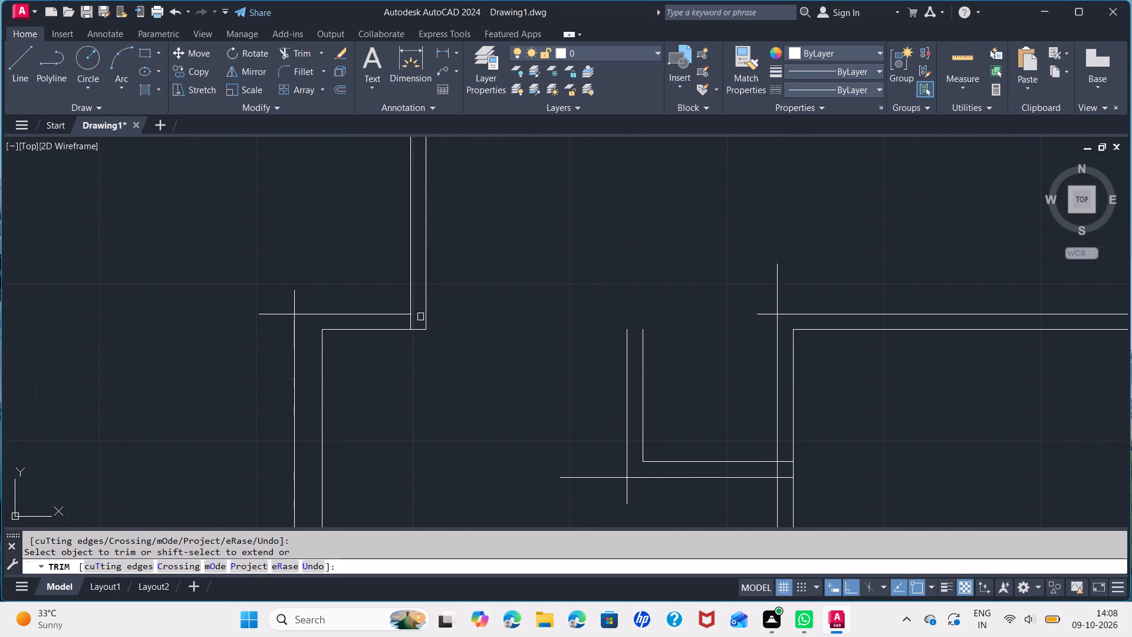
click(410, 321)
click(293, 299)
click(282, 313)
Trim the overshoots at the short L-shaped partition's outer corner and at the bottom-right room's top-left corner.
scroll(467, 398, down, 1)
middle_drag(472, 432, 471, 422)
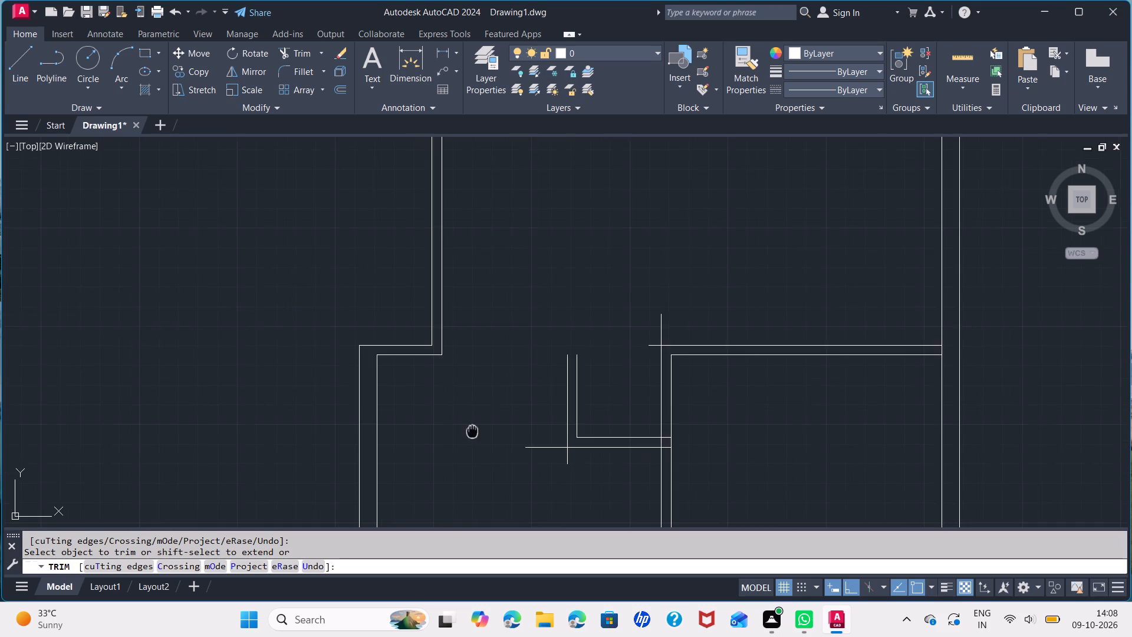
middle_drag(471, 422, 472, 237)
click(568, 264)
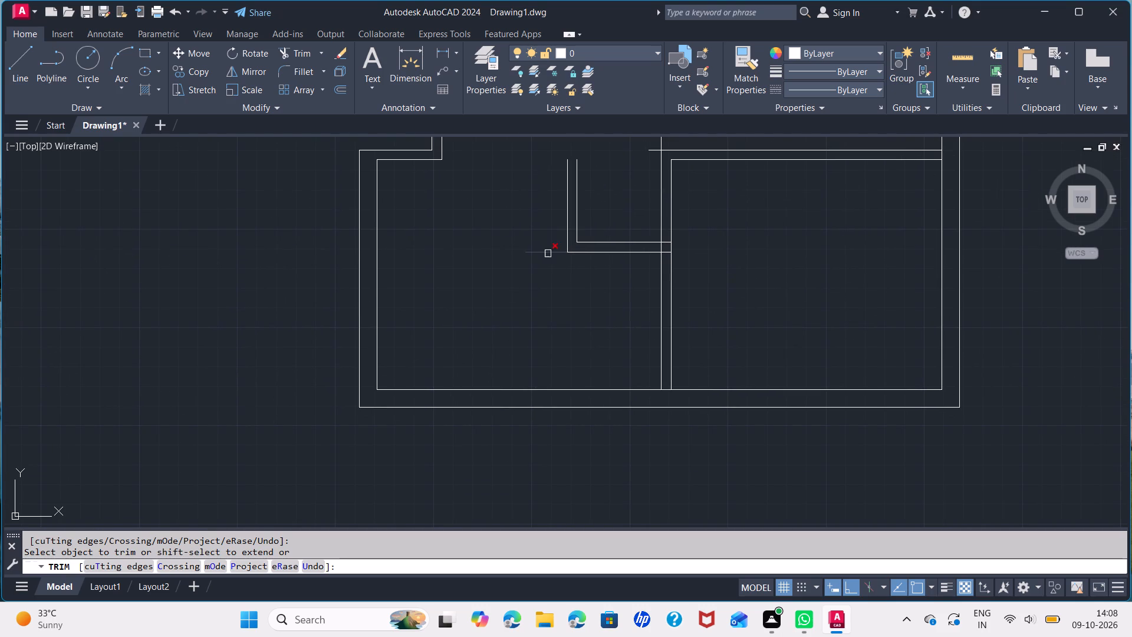
click(547, 252)
middle_drag(587, 294, 521, 379)
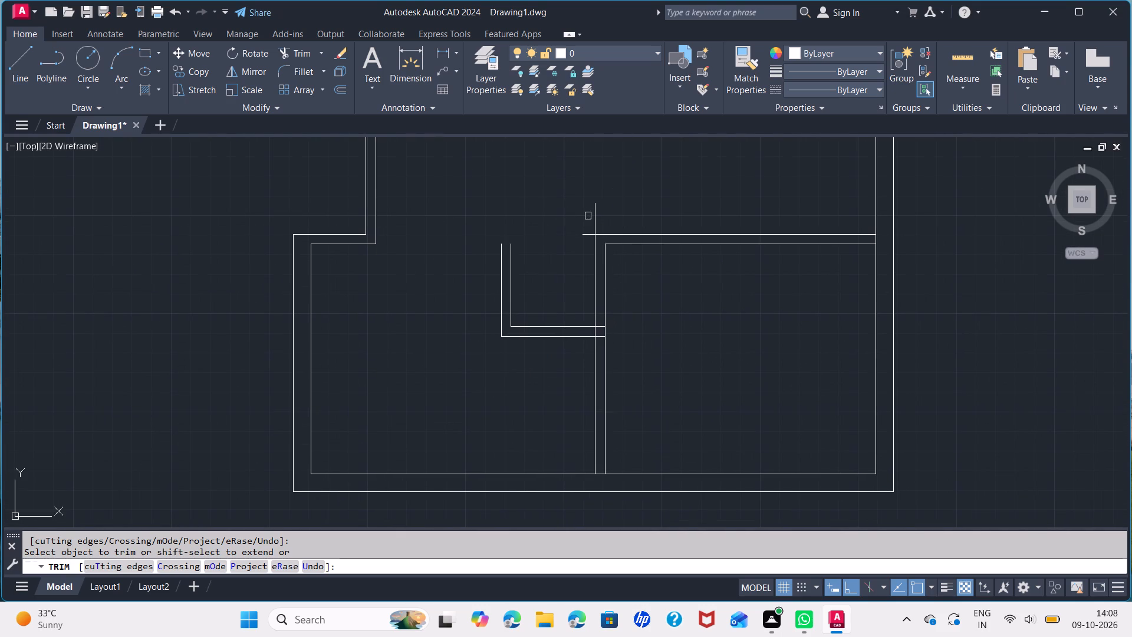
click(602, 215)
click(587, 218)
click(585, 235)
Trim the wall between the two bottom rooms where it meets the L-shaped partition and the outer bottom wall.
scroll(572, 334, up, 1)
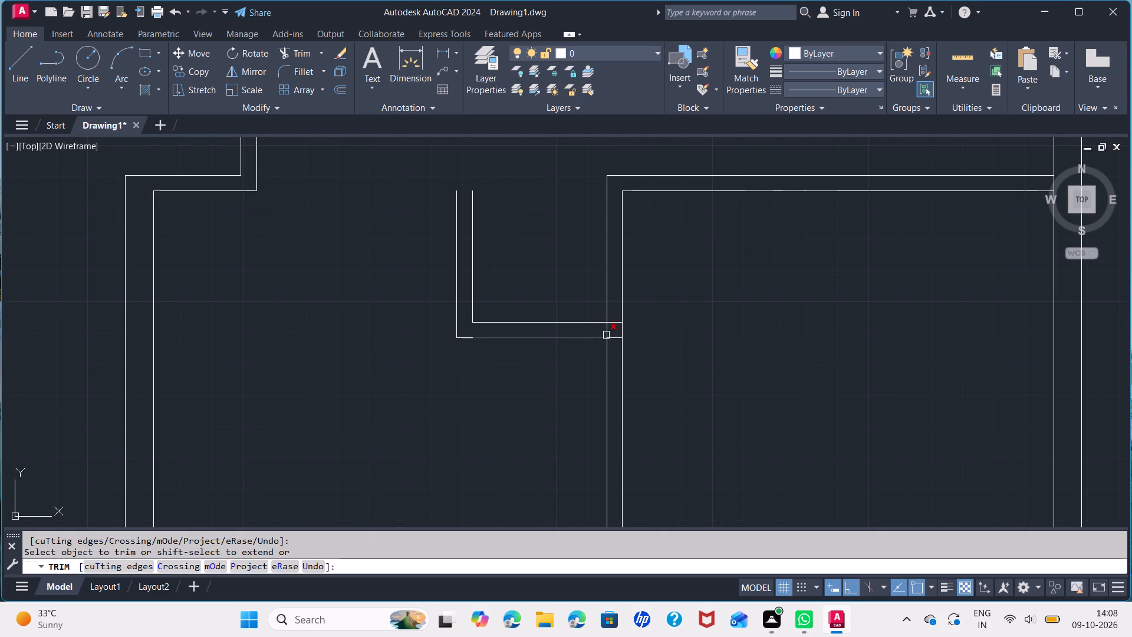
click(606, 330)
click(611, 320)
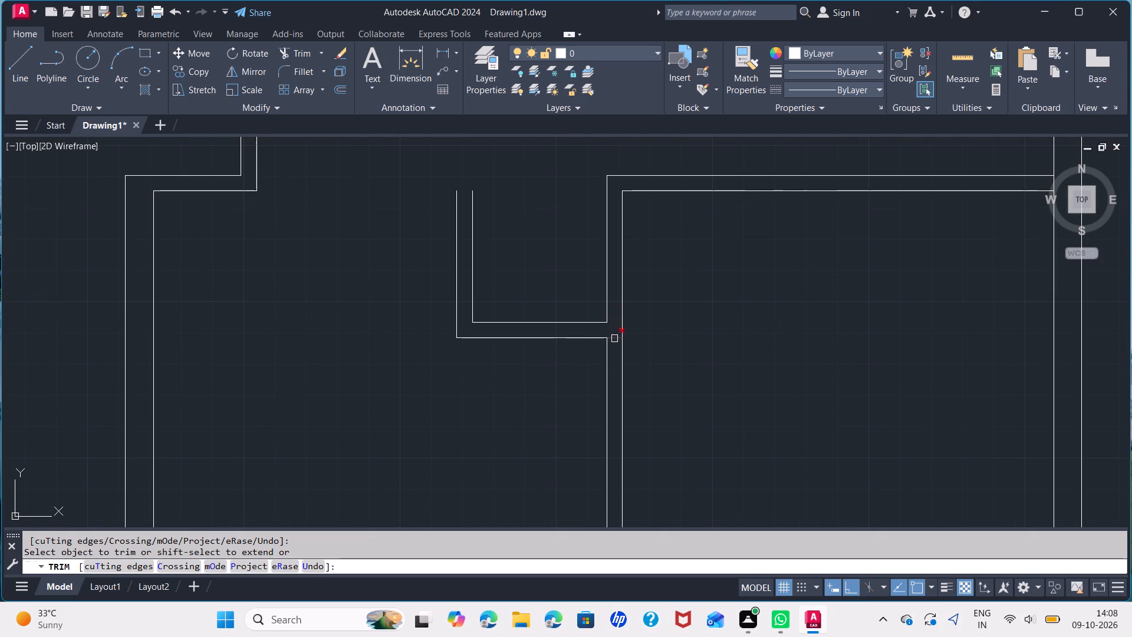
click(614, 339)
scroll(577, 370, down, 1)
middle_drag(571, 391, 538, 254)
scroll(578, 357, up, 1)
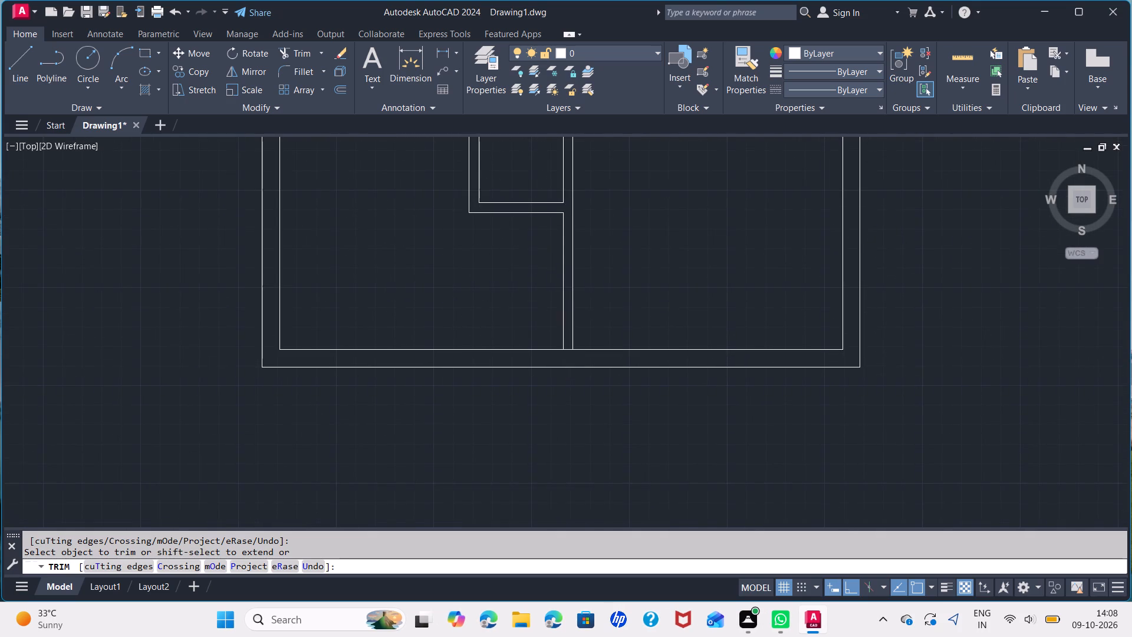
click(558, 347)
scroll(649, 279, down, 1)
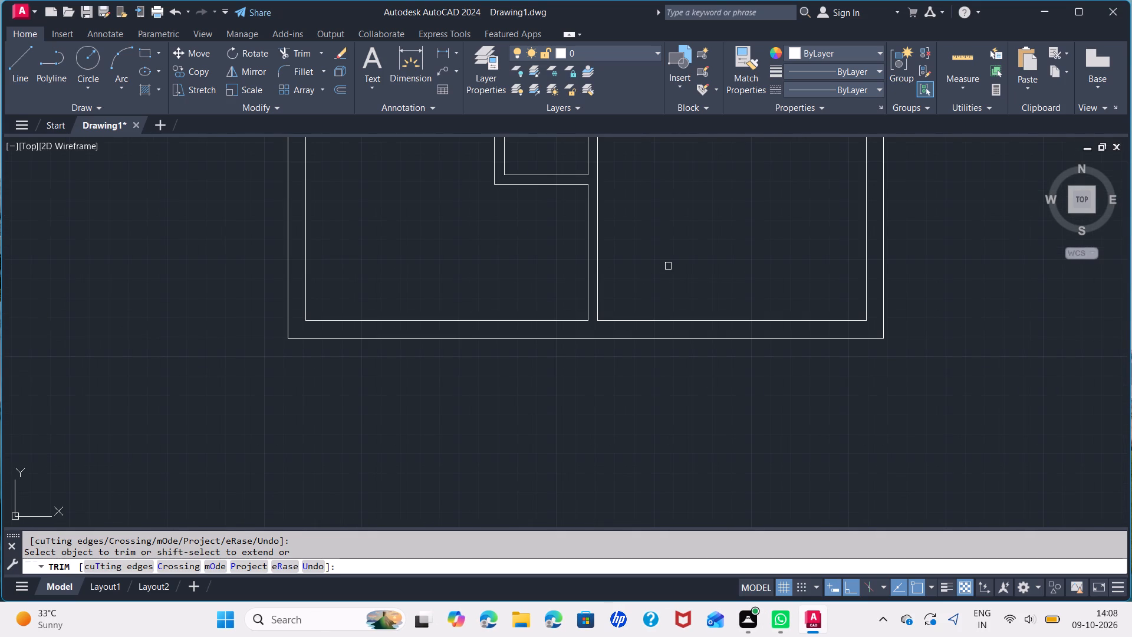
Trim the right outer wall's inner line where the bottom-right room's top wall meets it.
middle_drag(668, 266, 435, 400)
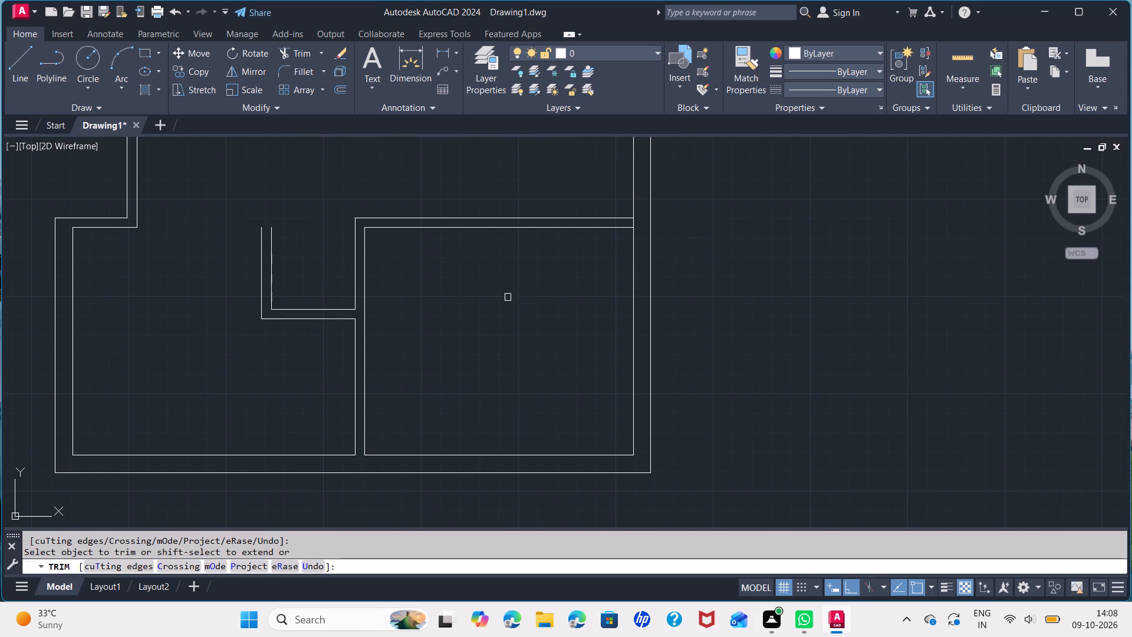
middle_drag(559, 269, 546, 383)
scroll(607, 337, up, 3)
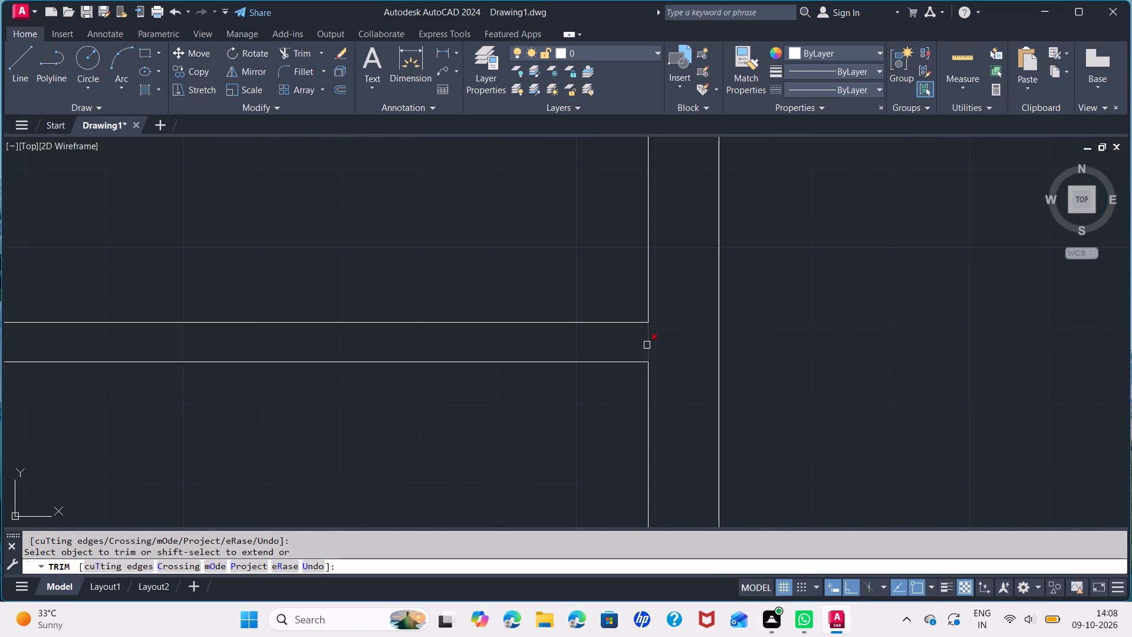
click(647, 345)
Trim the right outer wall's inner line where the large right-hand room's bottom wall meets it, and finish trimming.
scroll(619, 244, down, 2)
middle_drag(614, 228, 613, 438)
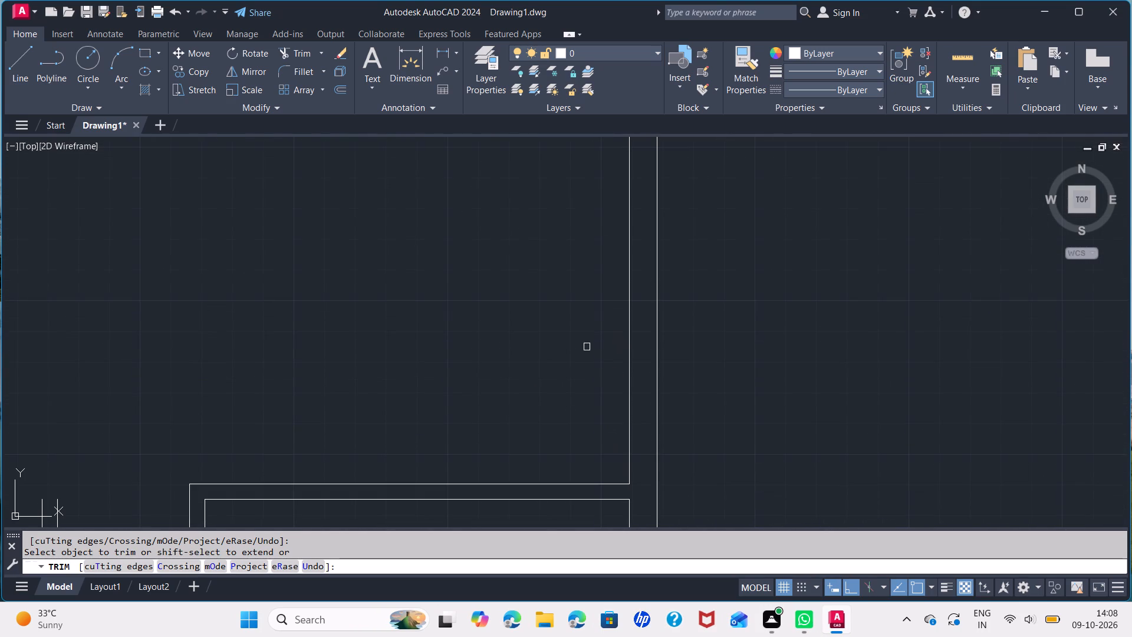
middle_drag(587, 347, 634, 515)
middle_drag(687, 290, 701, 390)
scroll(687, 332, up, 1)
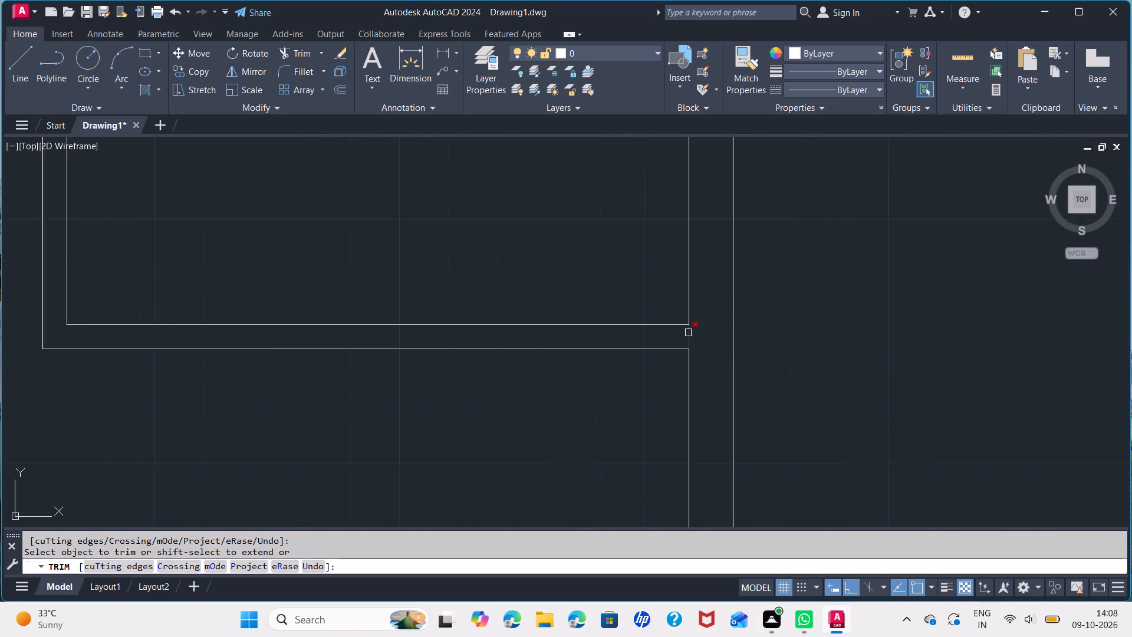
scroll(688, 333, up, 1)
click(689, 333)
scroll(538, 199, down, 3)
middle_drag(538, 198, 621, 508)
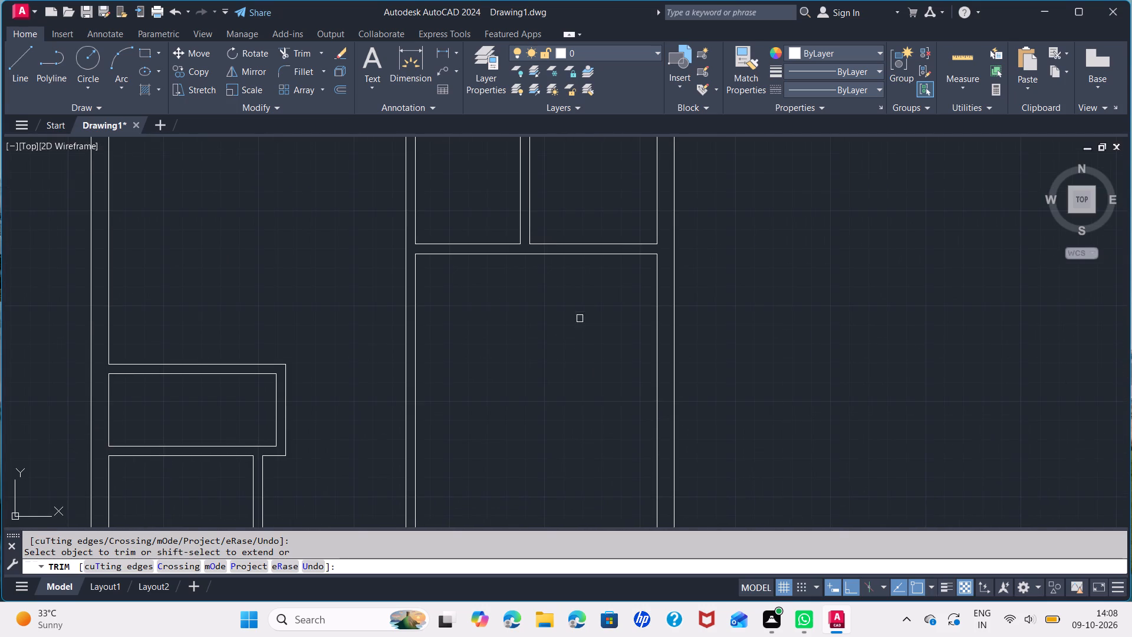
scroll(591, 301, down, 1)
middle_drag(598, 324, 599, 365)
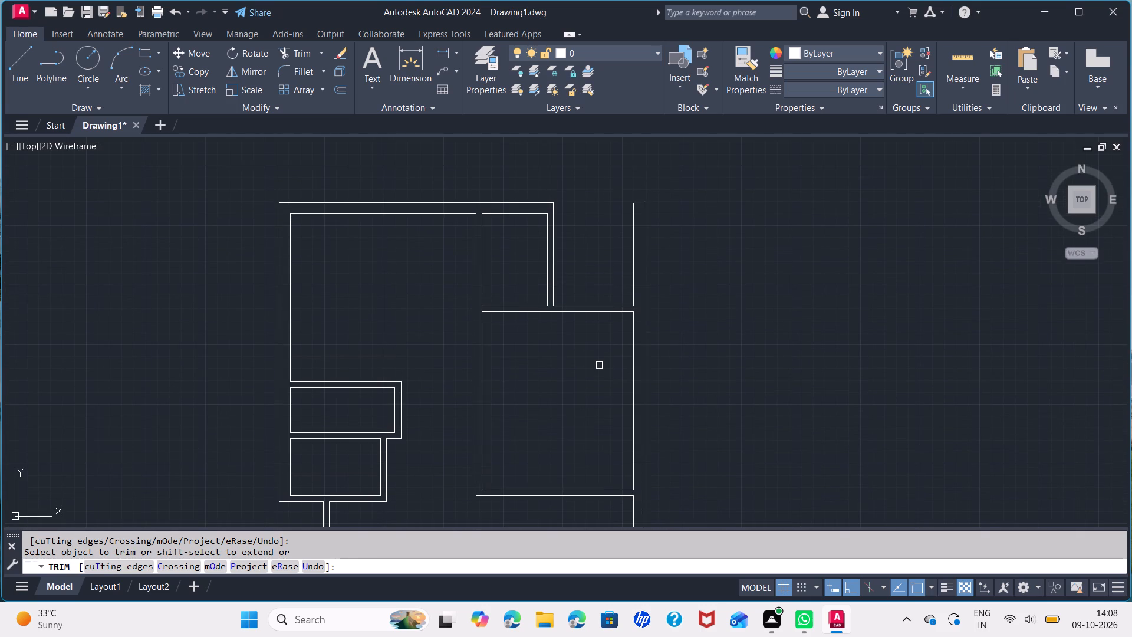
key(Escape)
Close the open upper end of the short L-shaped partition with a 5" line.
scroll(585, 404, down, 2)
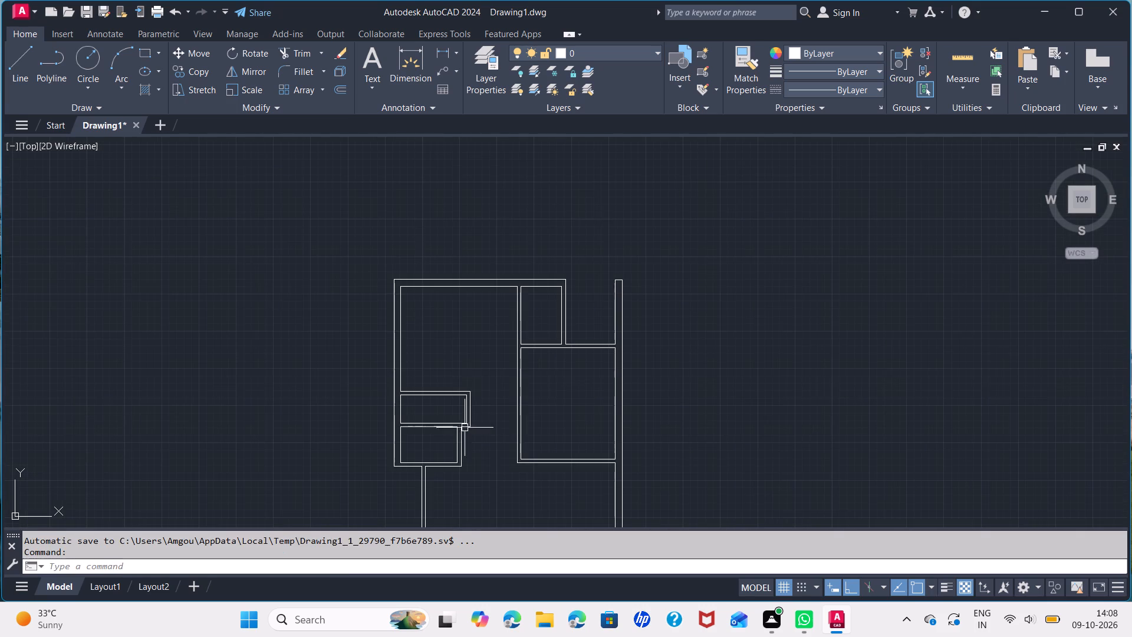
middle_drag(519, 515, 506, 319)
scroll(466, 354, up, 4)
middle_drag(465, 384, 482, 155)
key(l)
key(Return)
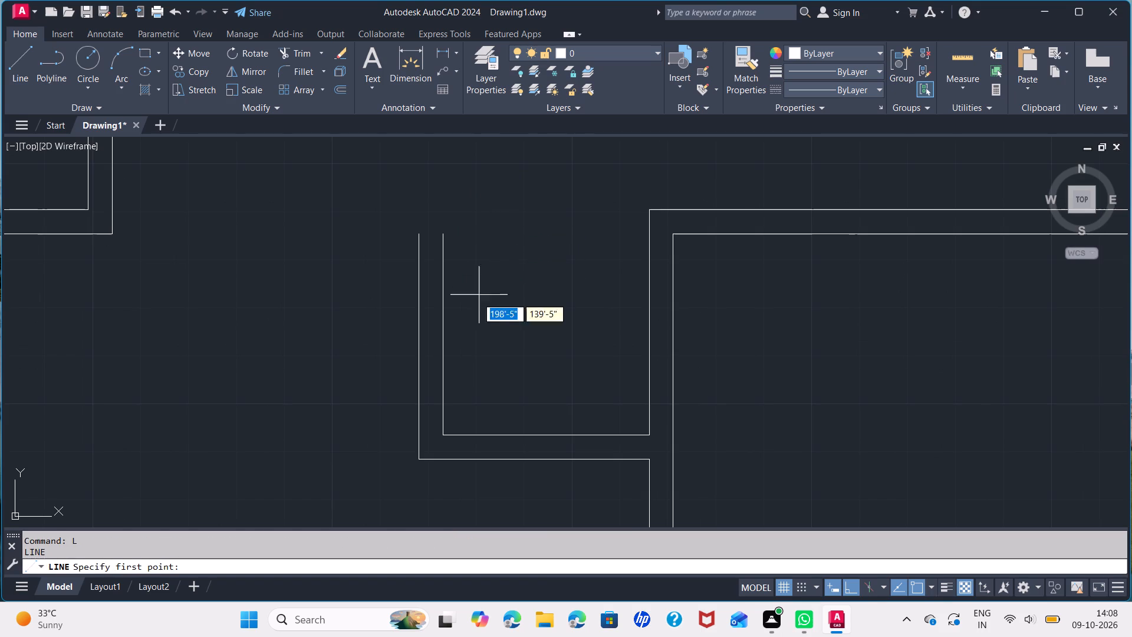
click(417, 235)
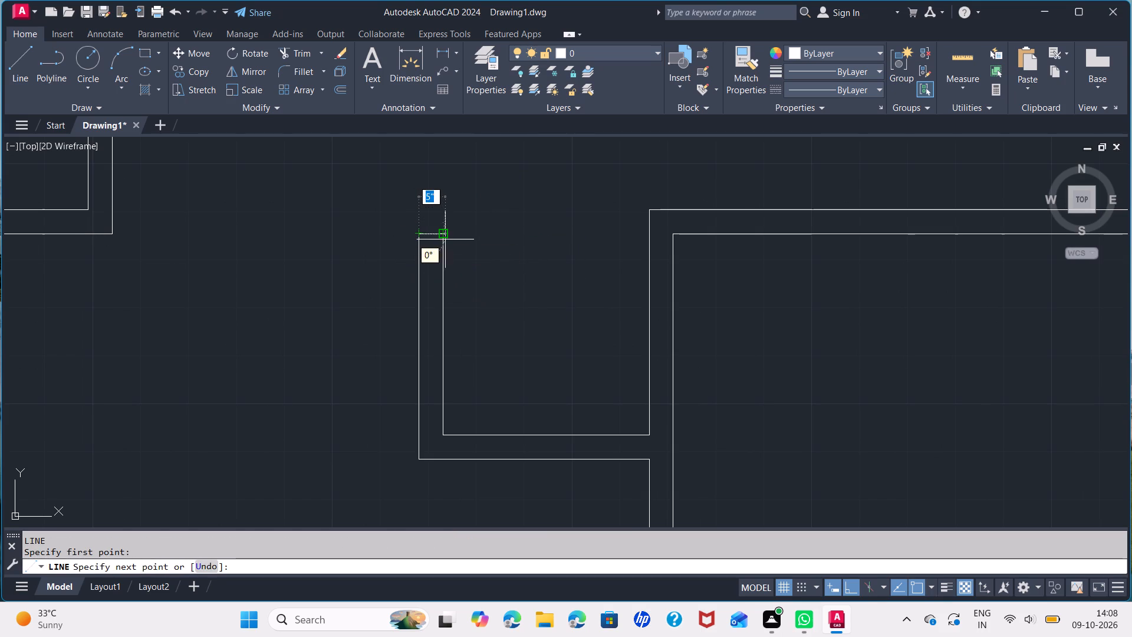
click(440, 234)
key(space)
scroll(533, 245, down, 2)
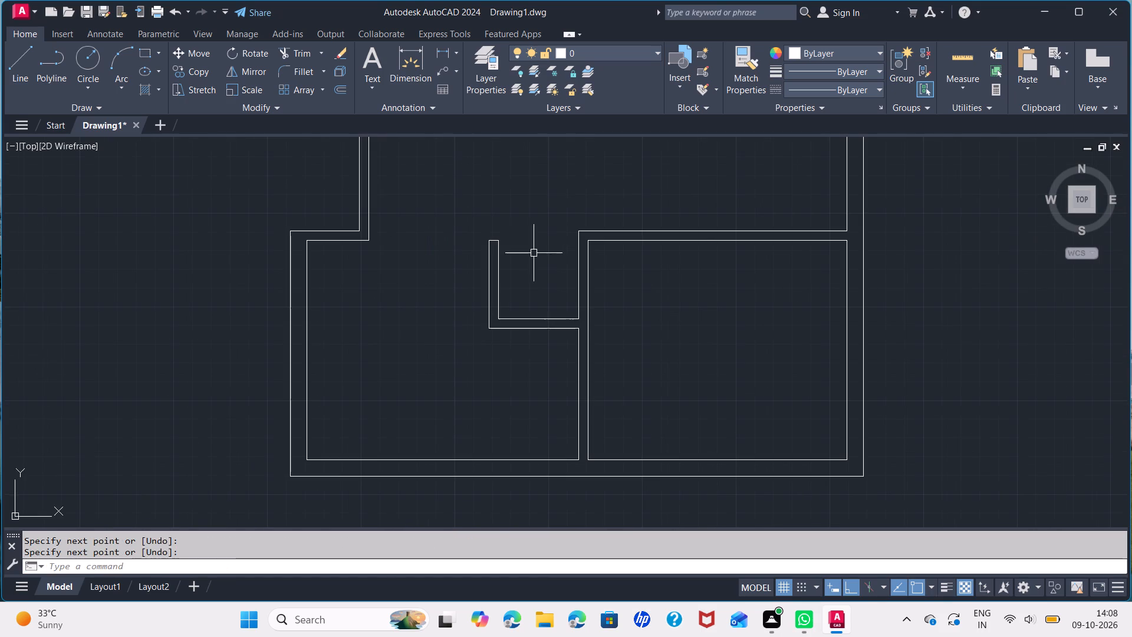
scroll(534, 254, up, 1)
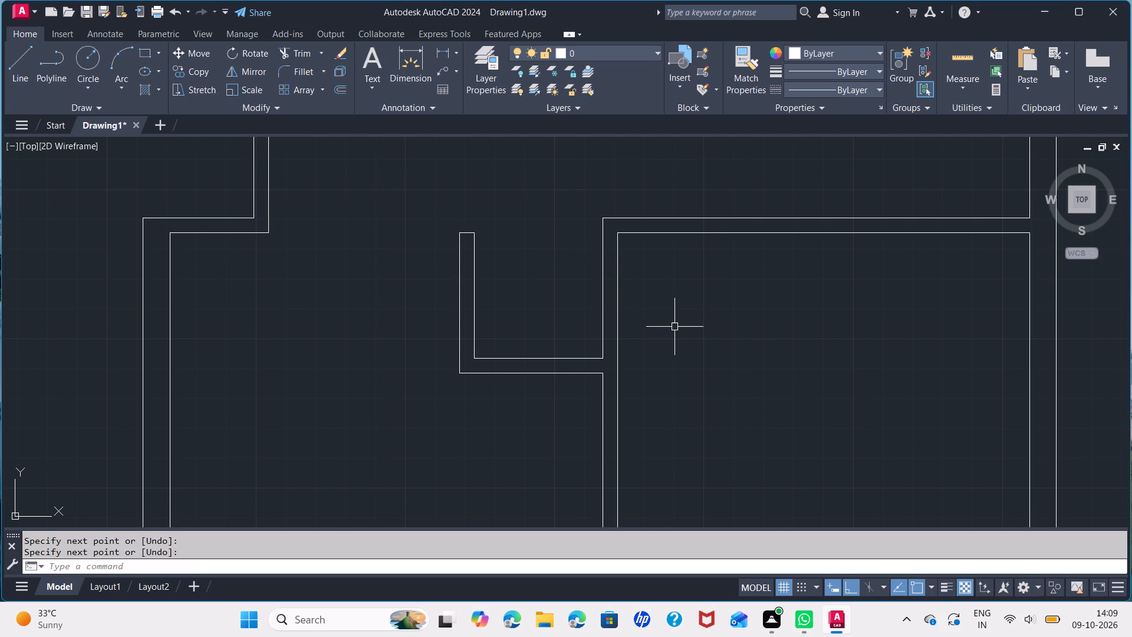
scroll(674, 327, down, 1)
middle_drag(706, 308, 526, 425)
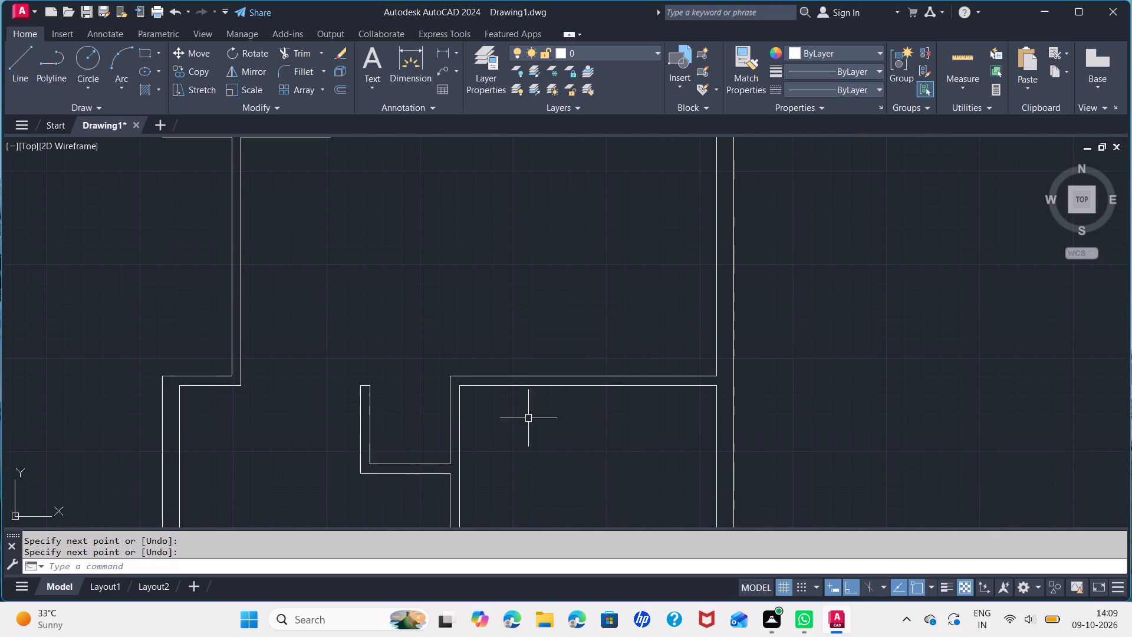
Extend both lines of the wall between the two small left-side rooms to the large right-hand room's left wall.
middle_drag(576, 363, 617, 502)
scroll(591, 402, down, 1)
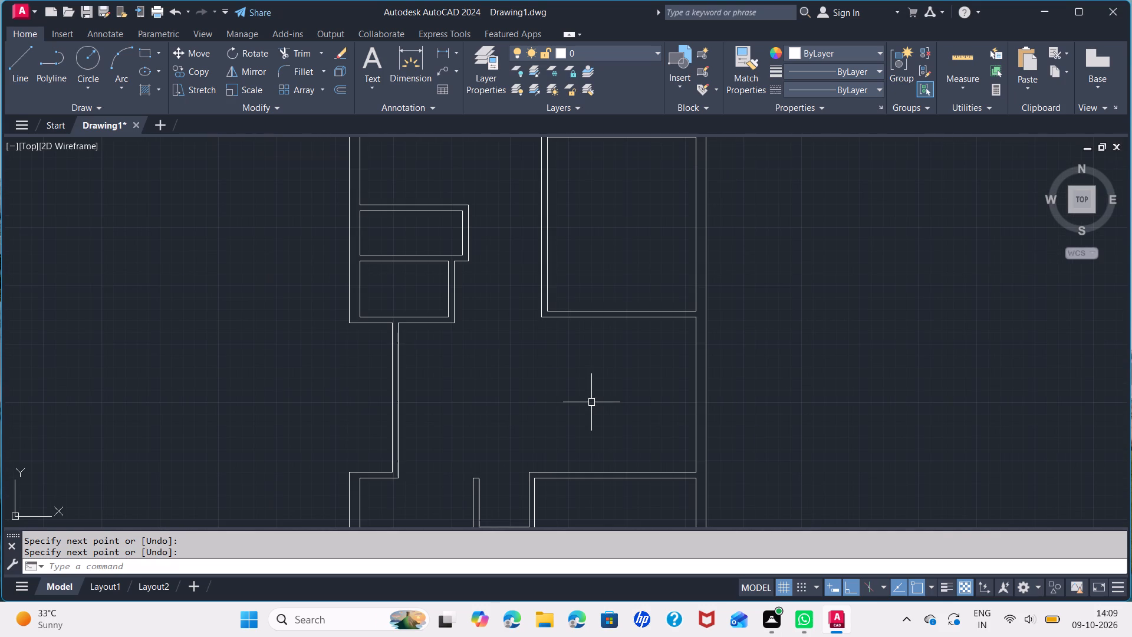
scroll(591, 402, down, 1)
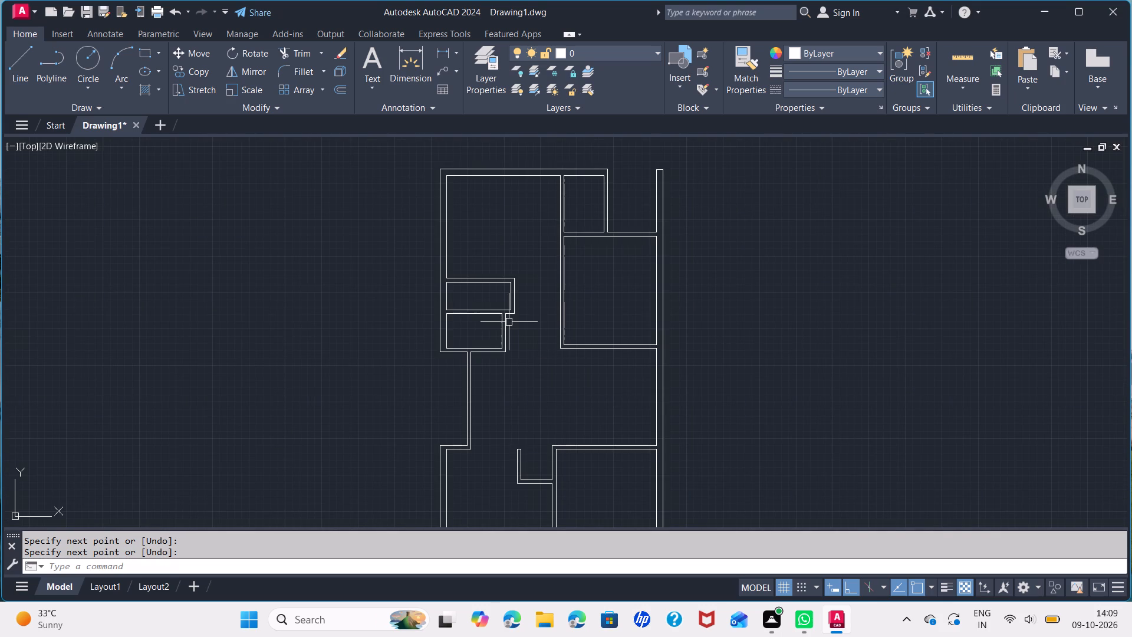
scroll(509, 321, up, 1)
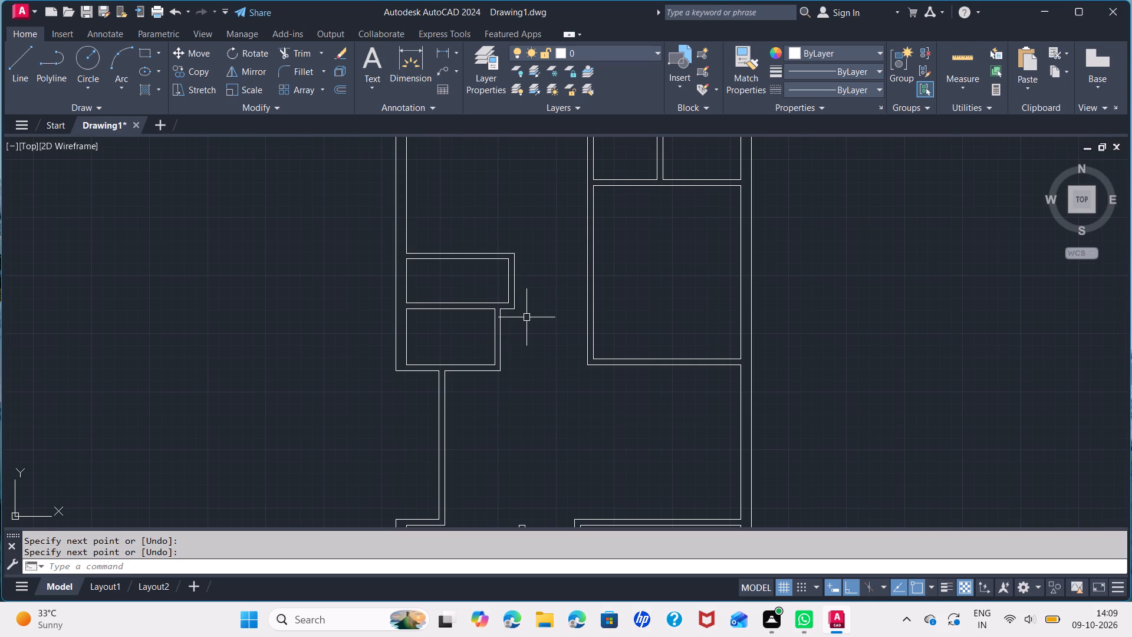
middle_drag(526, 317, 550, 359)
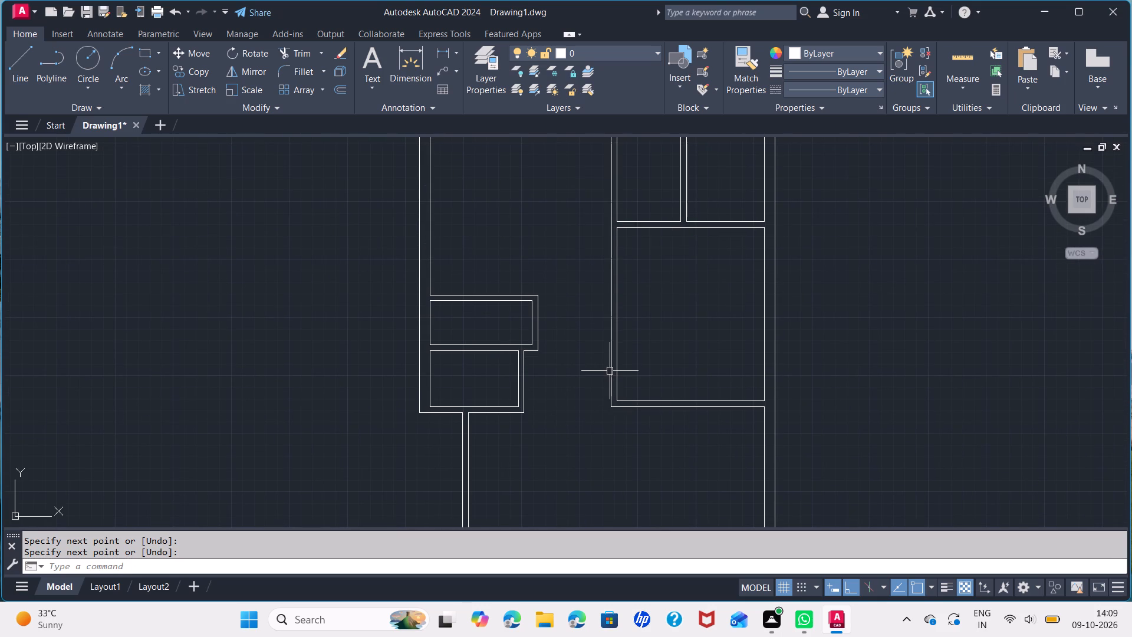
scroll(616, 365, up, 1)
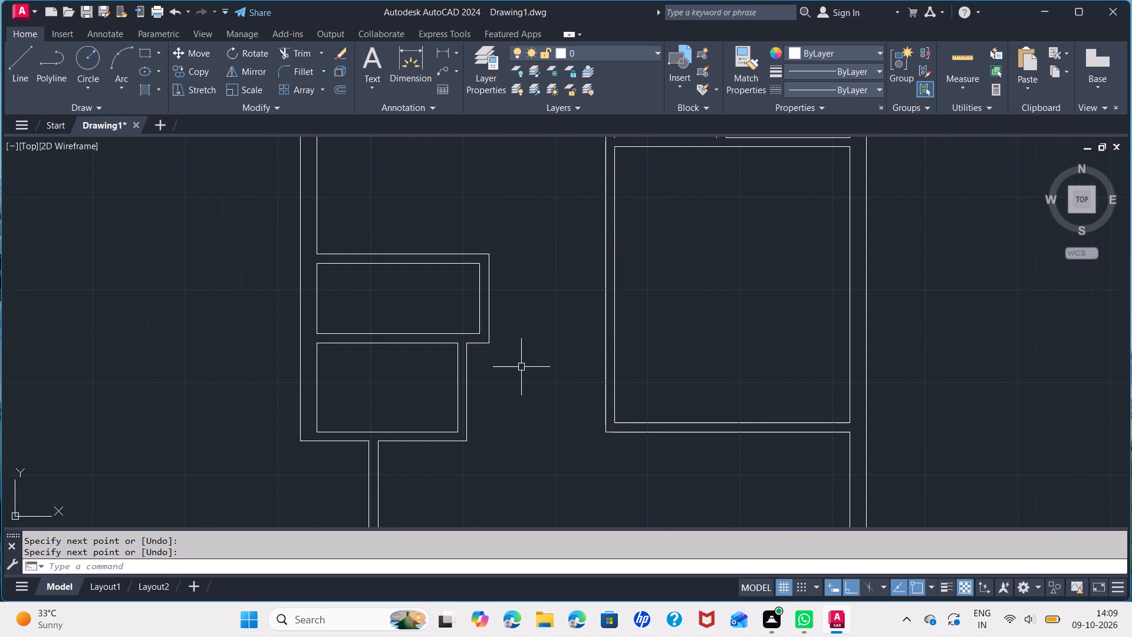
key(e)
key(x)
key(Return)
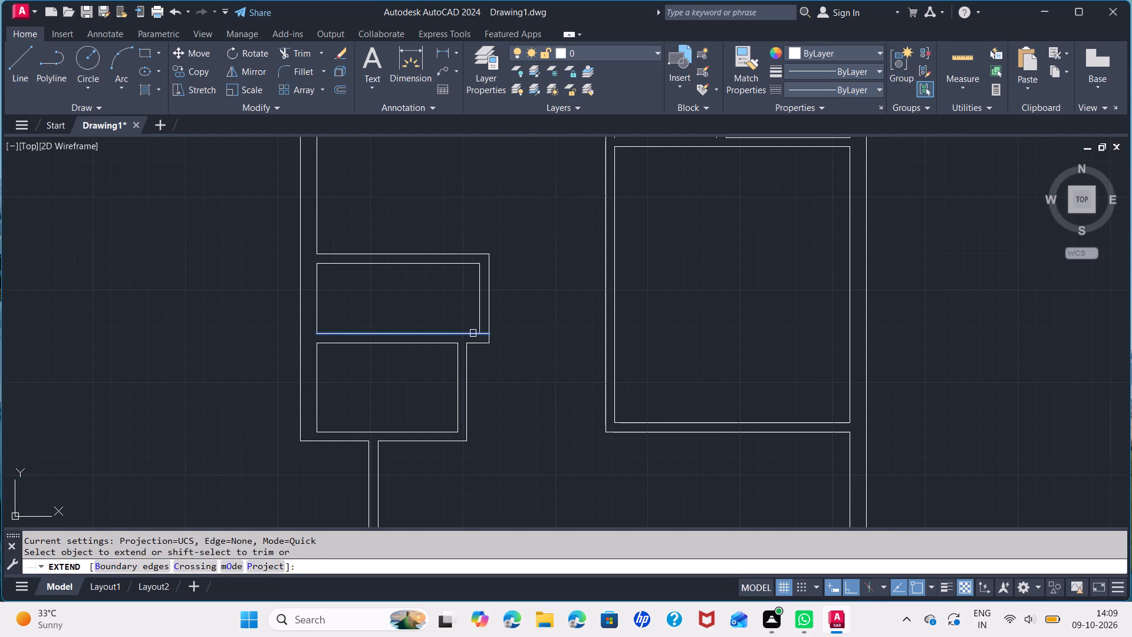
click(473, 333)
click(469, 333)
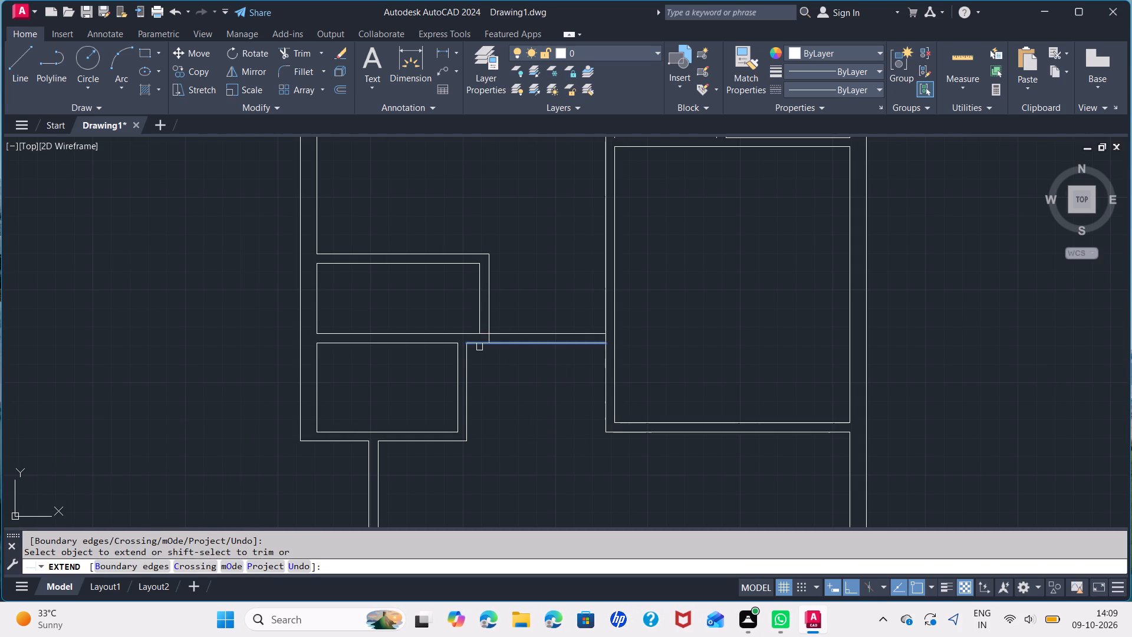
click(479, 346)
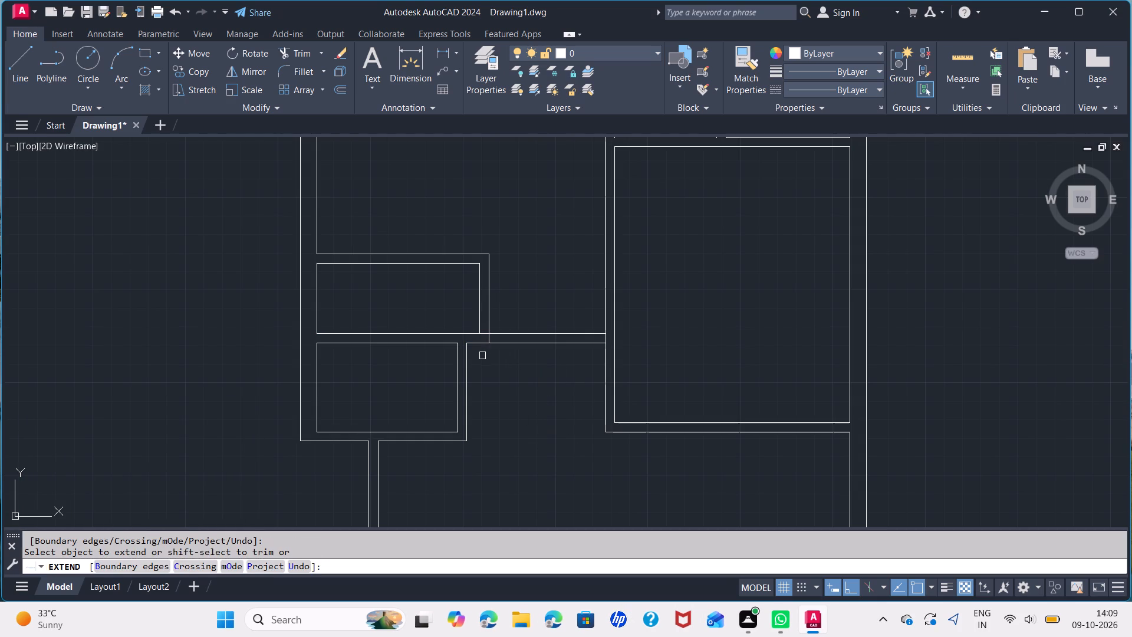
Extend the lower small room's bottom wall, its inner line to the right-hand room and its outer line to the right outer wall.
click(445, 434)
click(445, 431)
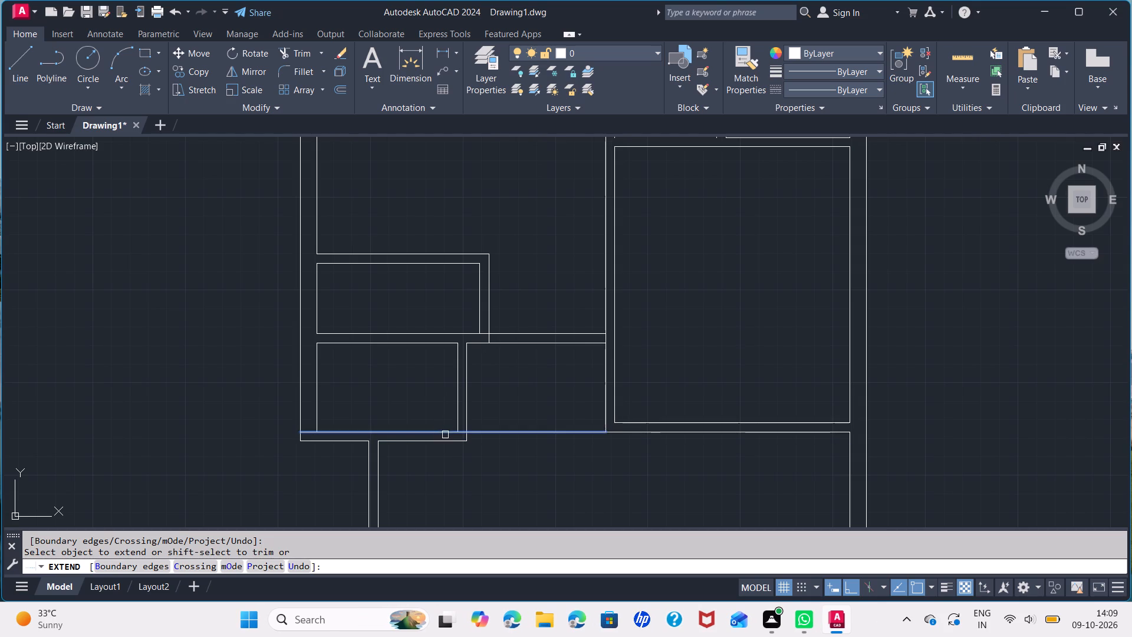
click(450, 439)
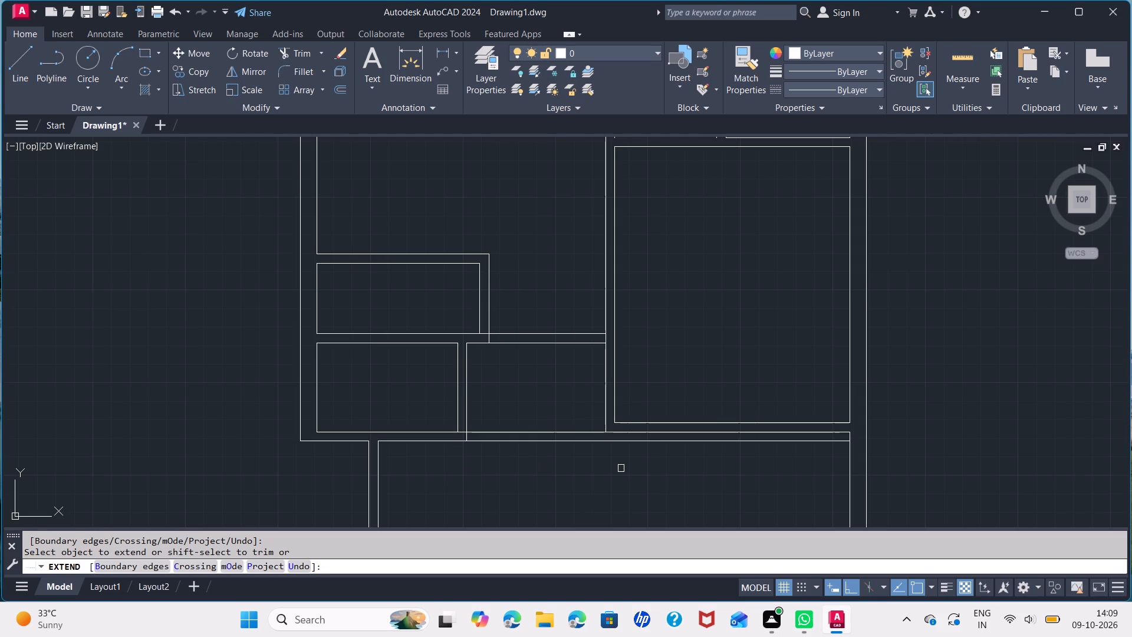
key(Escape)
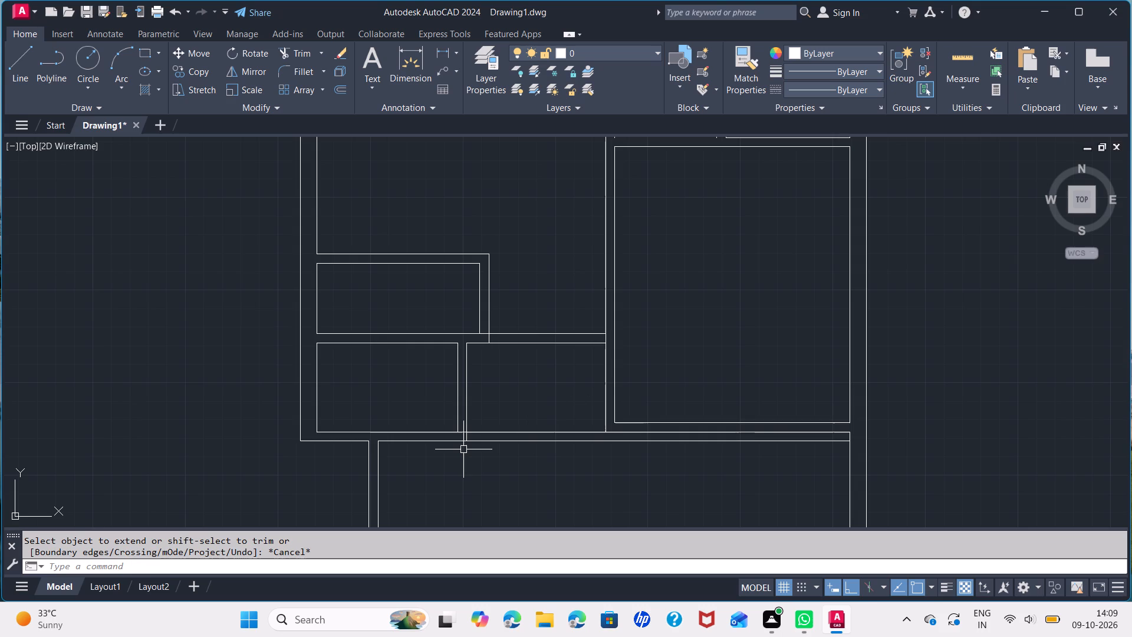
Delete the inner line of the large right-hand room's bottom wall.
scroll(467, 448, up, 1)
middle_drag(491, 454, 476, 418)
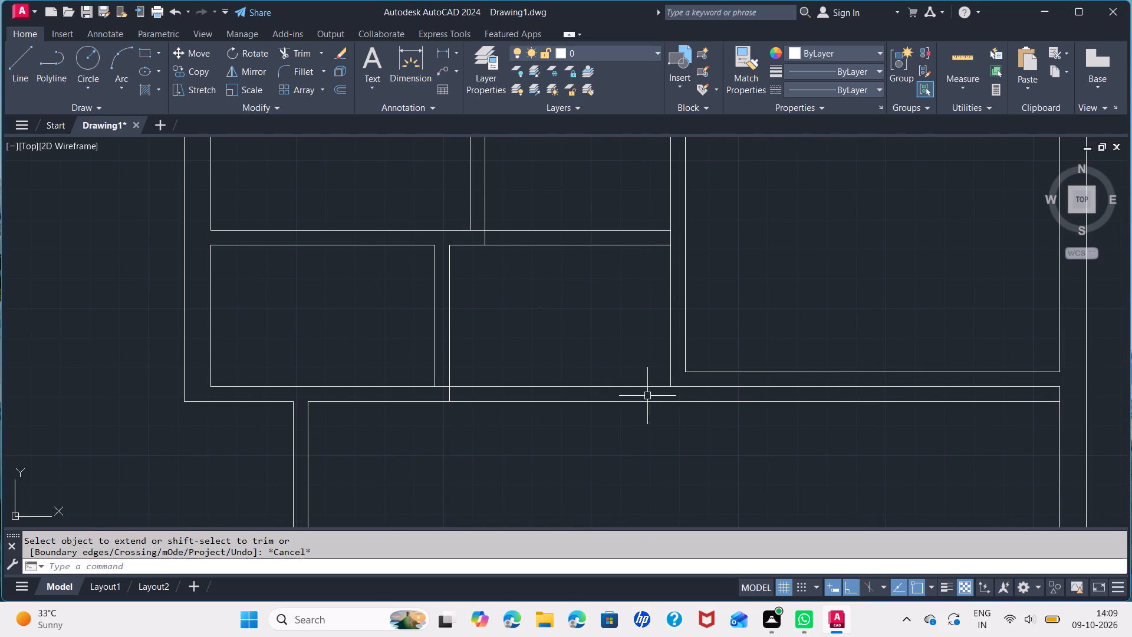
click(719, 373)
scroll(724, 347, down, 3)
middle_drag(731, 312, 711, 316)
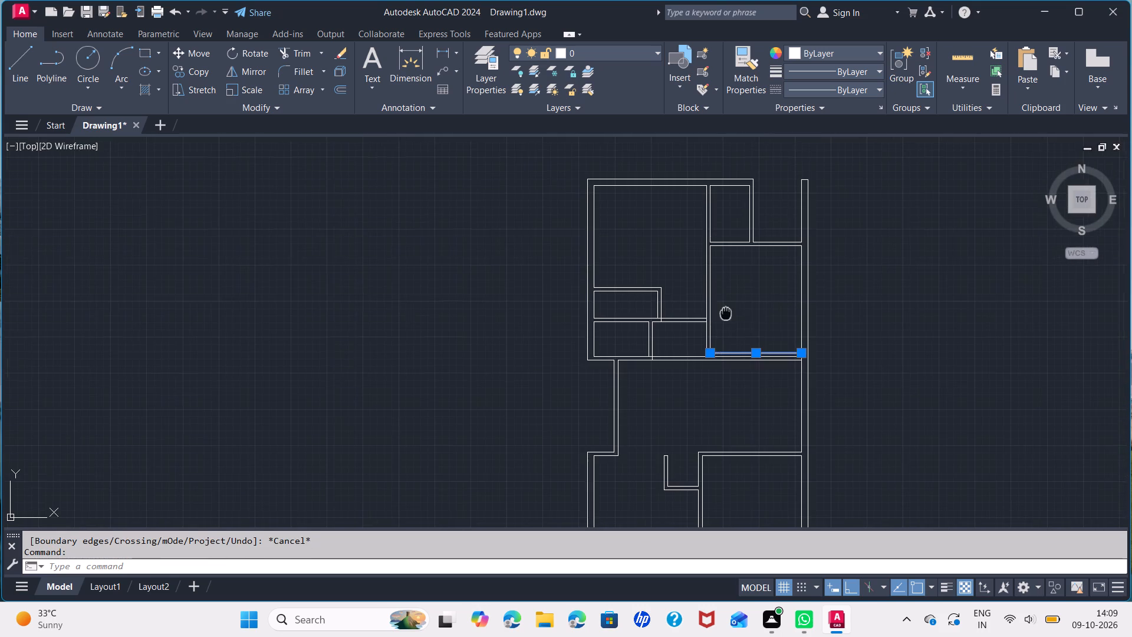
middle_drag(711, 316, 608, 339)
scroll(640, 376, up, 1)
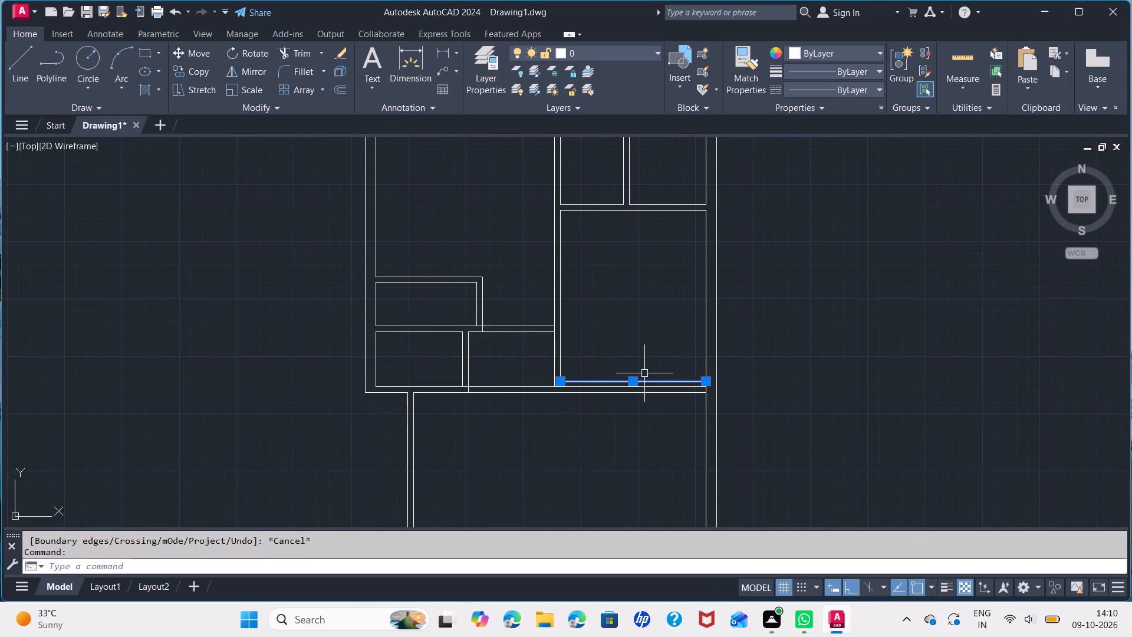
key(Delete)
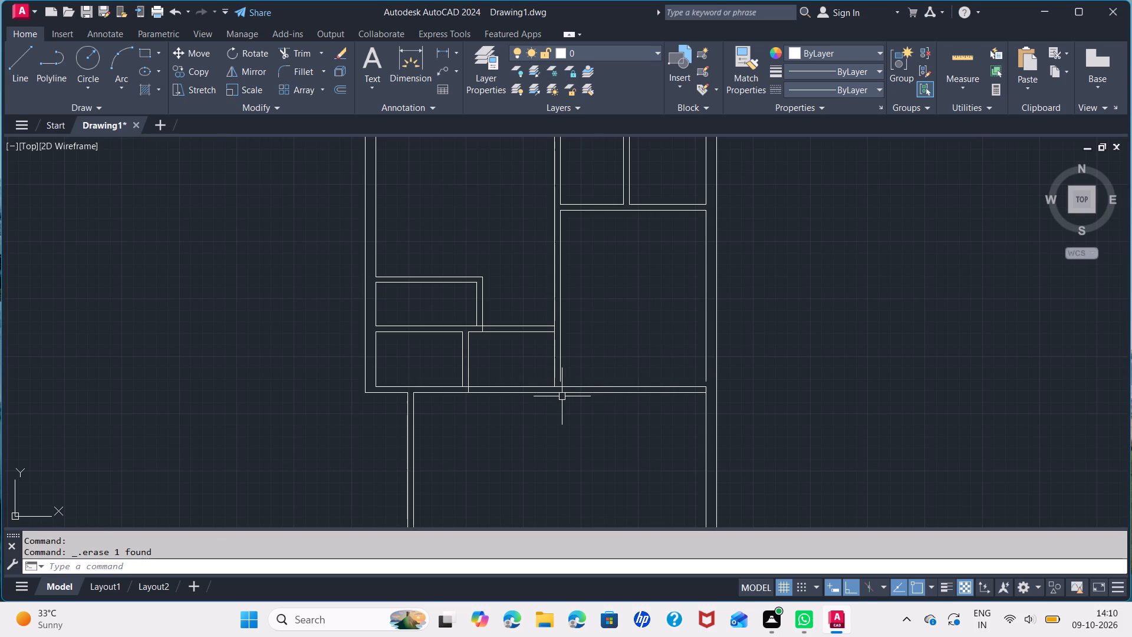
Extend the large right-hand room's inner side lines down to the remaining bottom wall's upper line.
key(e)
key(x)
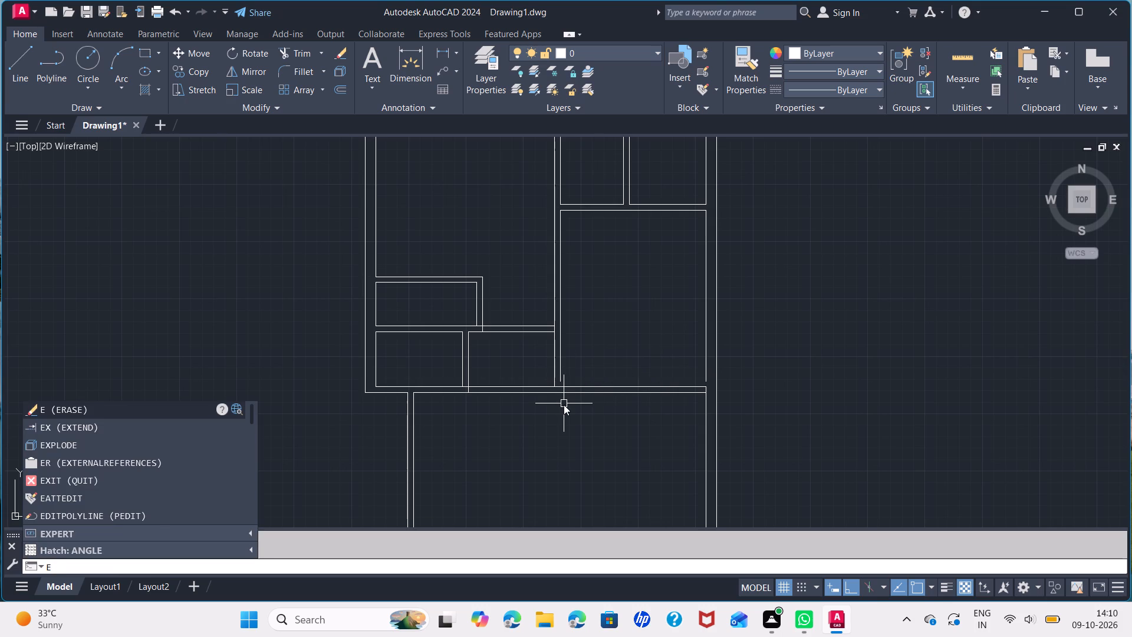
key(Return)
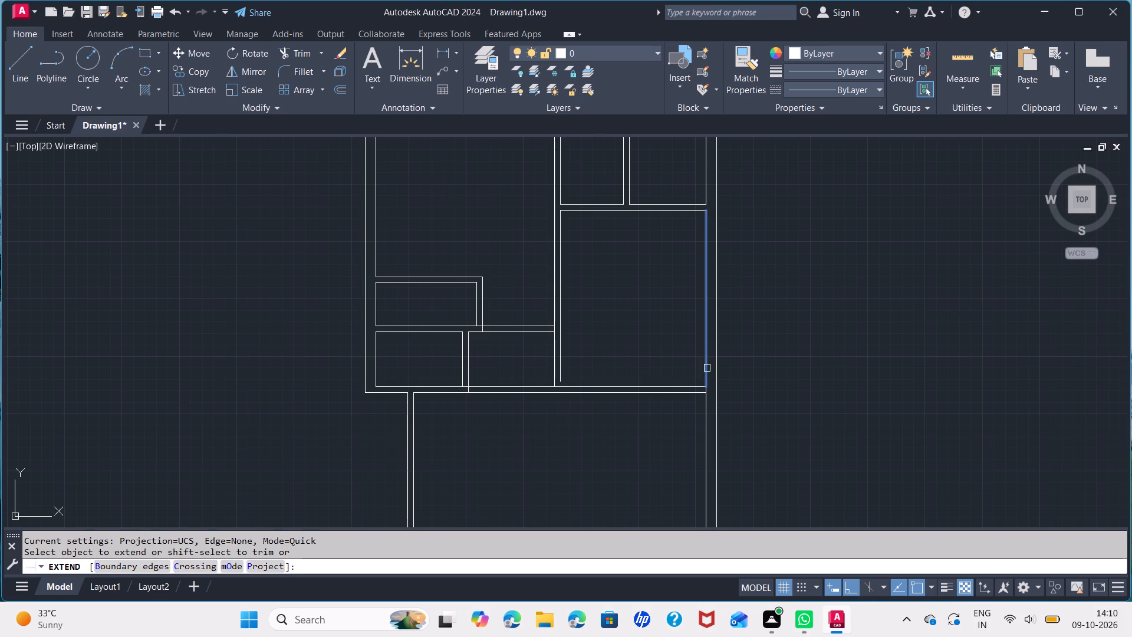
click(707, 368)
click(562, 367)
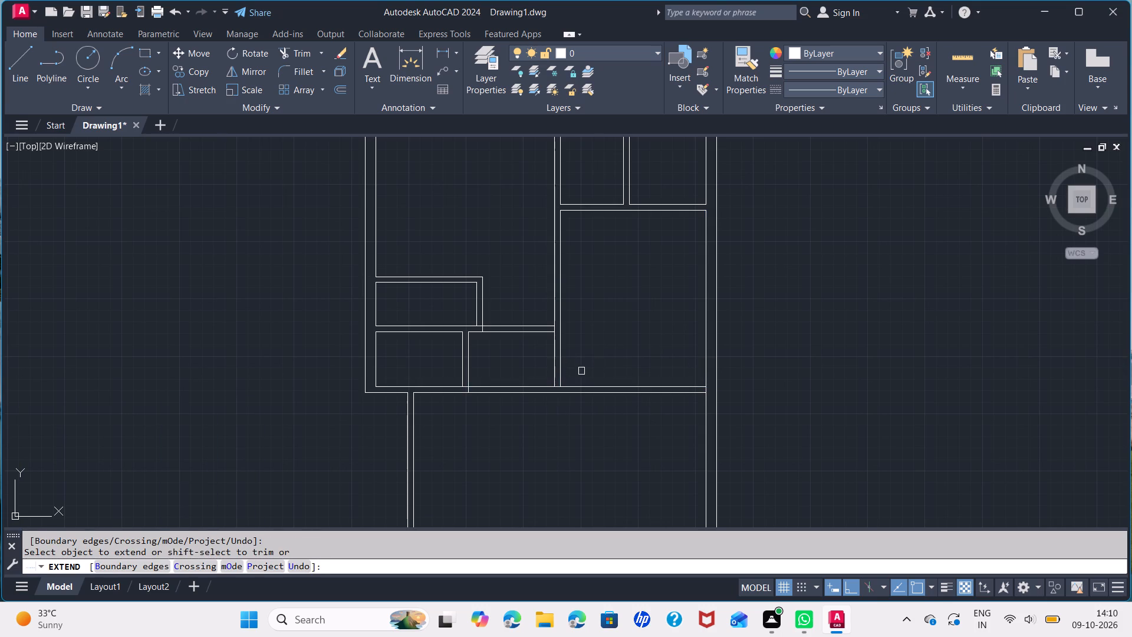
key(Return)
Trim the long bottom wall's junctions with the lower small room's right wall and the large right-hand room's left wall.
text(TR)
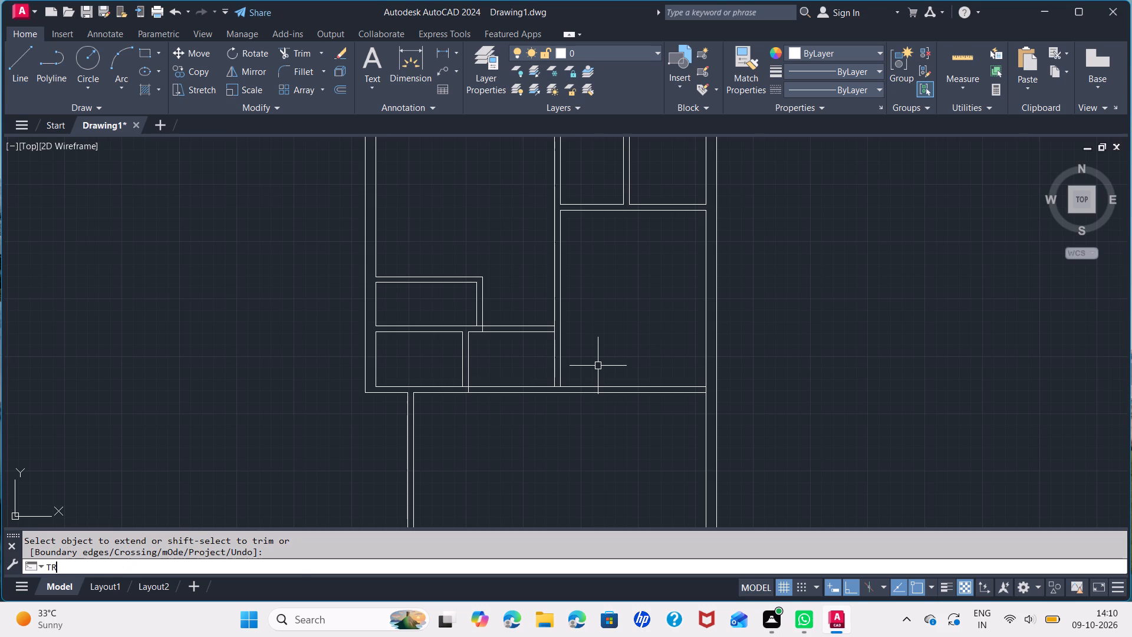
key(space)
scroll(481, 384, up, 4)
click(377, 425)
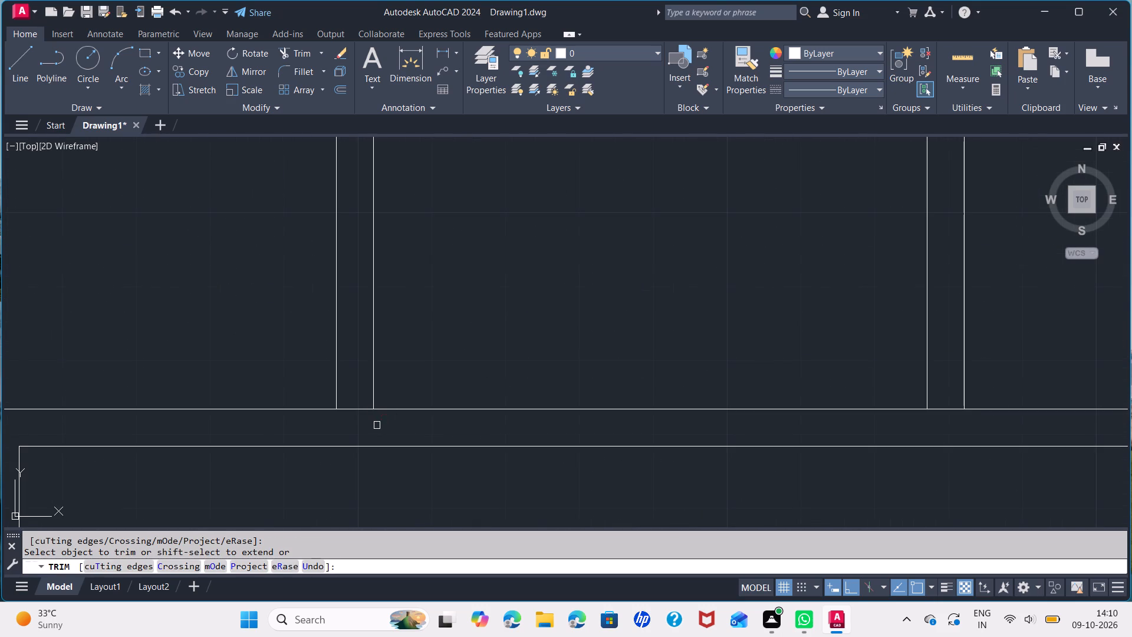
click(360, 413)
scroll(633, 331, down, 3)
middle_drag(655, 320, 453, 379)
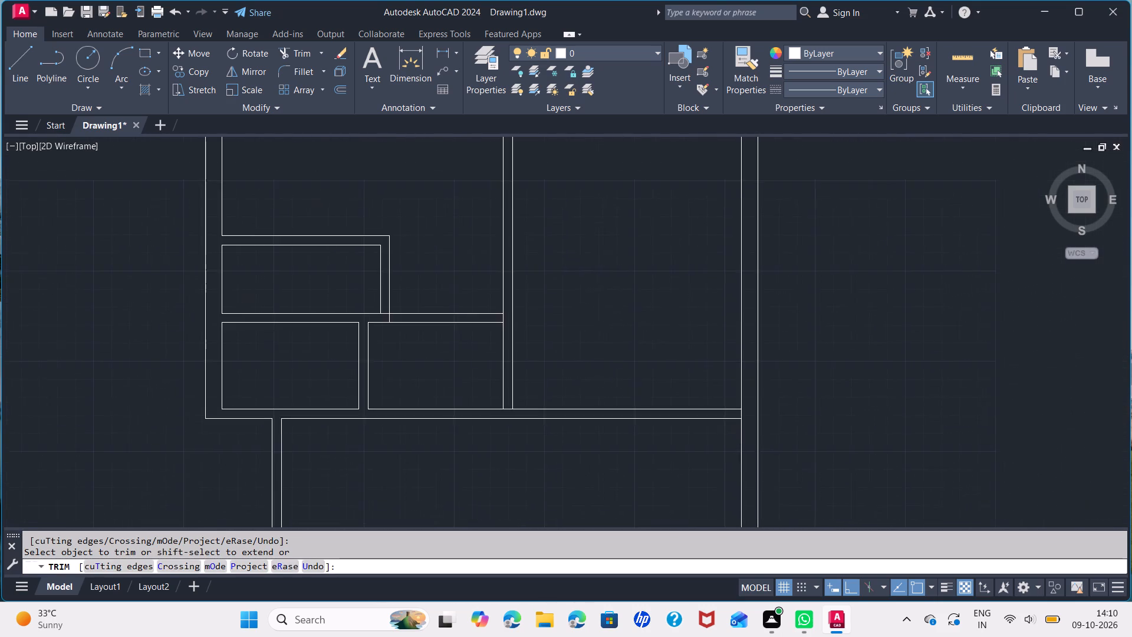
scroll(512, 418, up, 2)
click(496, 399)
scroll(640, 354, down, 2)
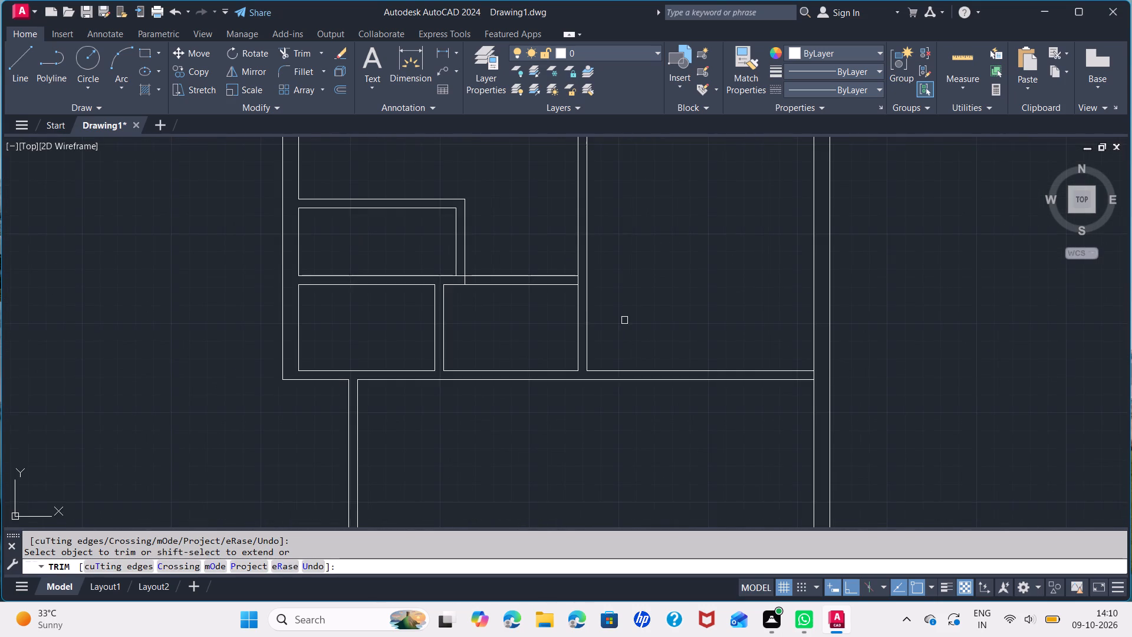
Trim the right-hand room's left wall line where the extended wall between the small rooms meets it.
middle_drag(624, 318, 644, 387)
scroll(603, 342, up, 3)
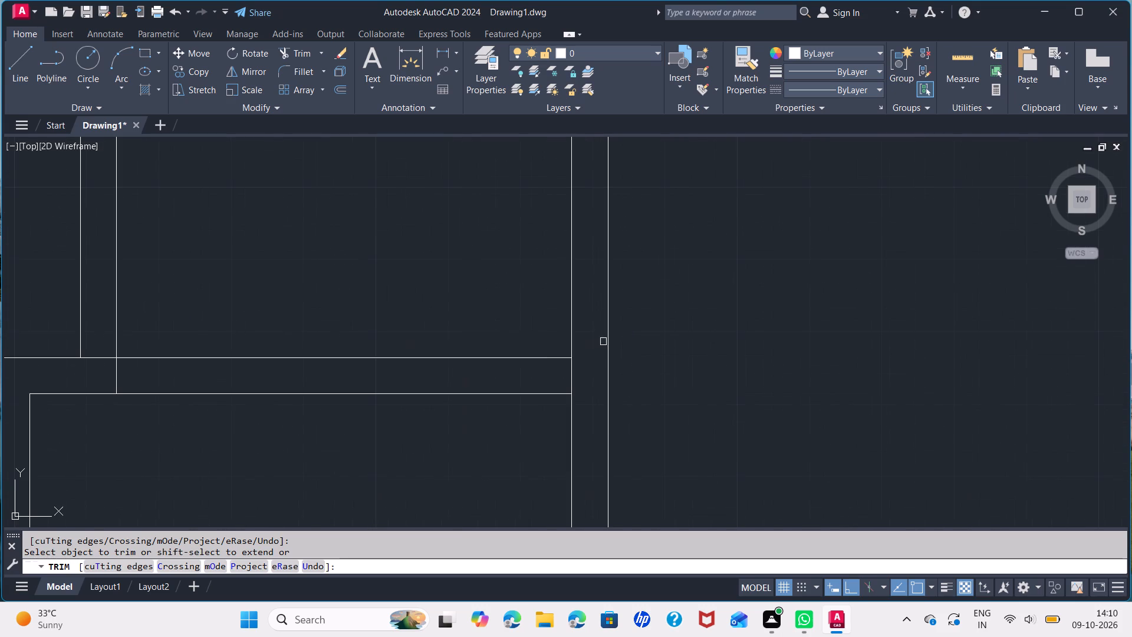
click(575, 376)
click(564, 374)
scroll(564, 374, down, 3)
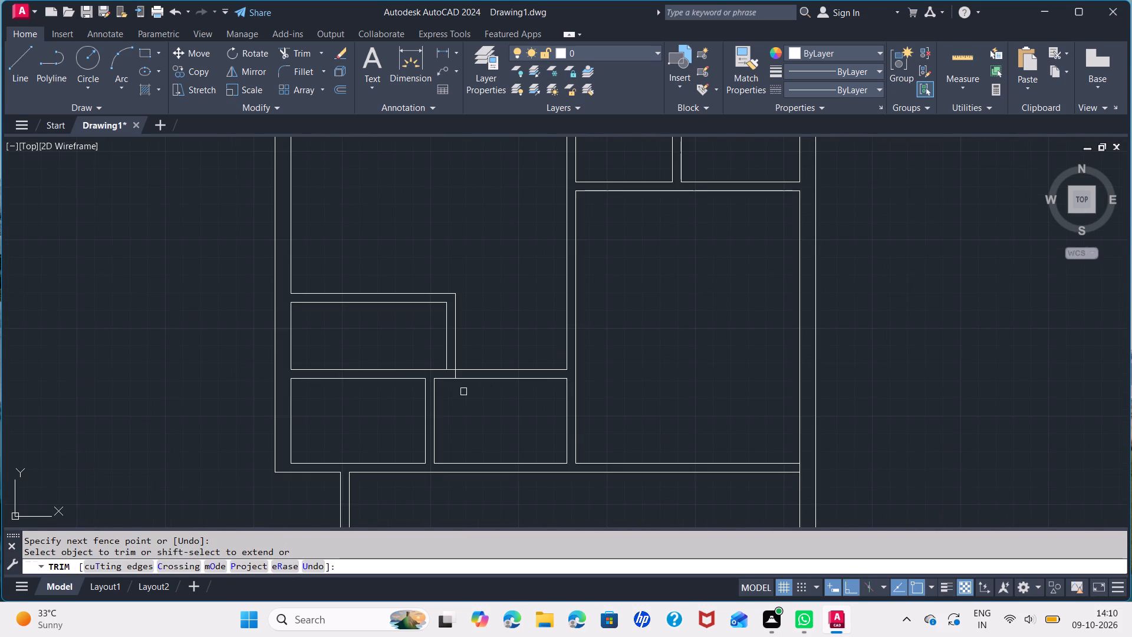
Trim the upper small room's right wall where it meets the extended wall below, and finish trimming.
middle_drag(463, 392, 612, 414)
scroll(592, 400, up, 2)
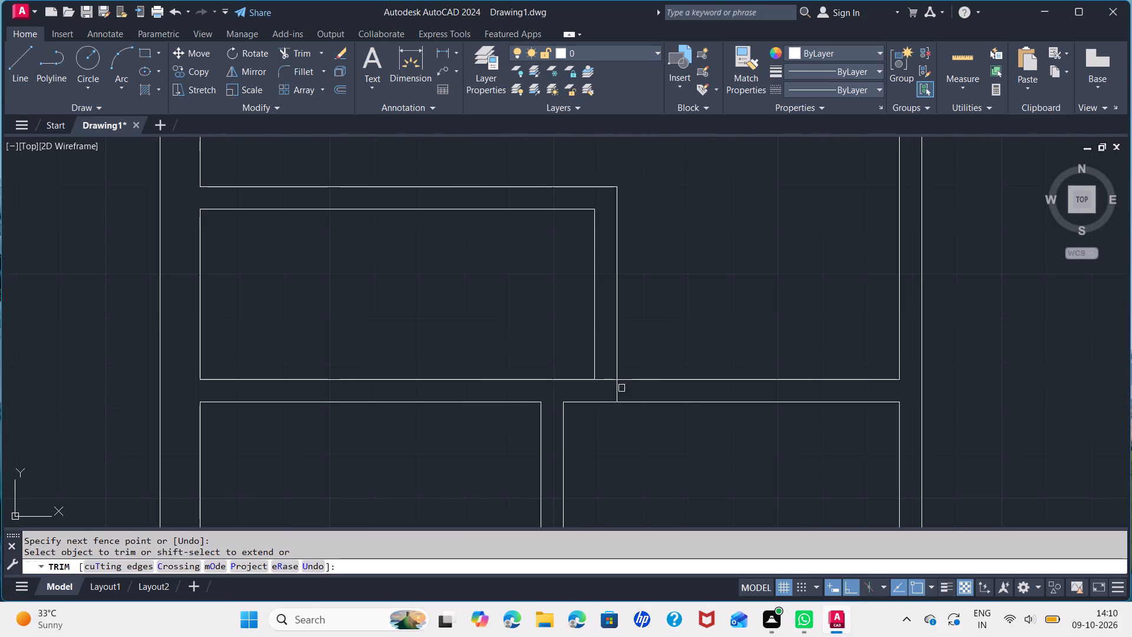
click(618, 389)
click(607, 375)
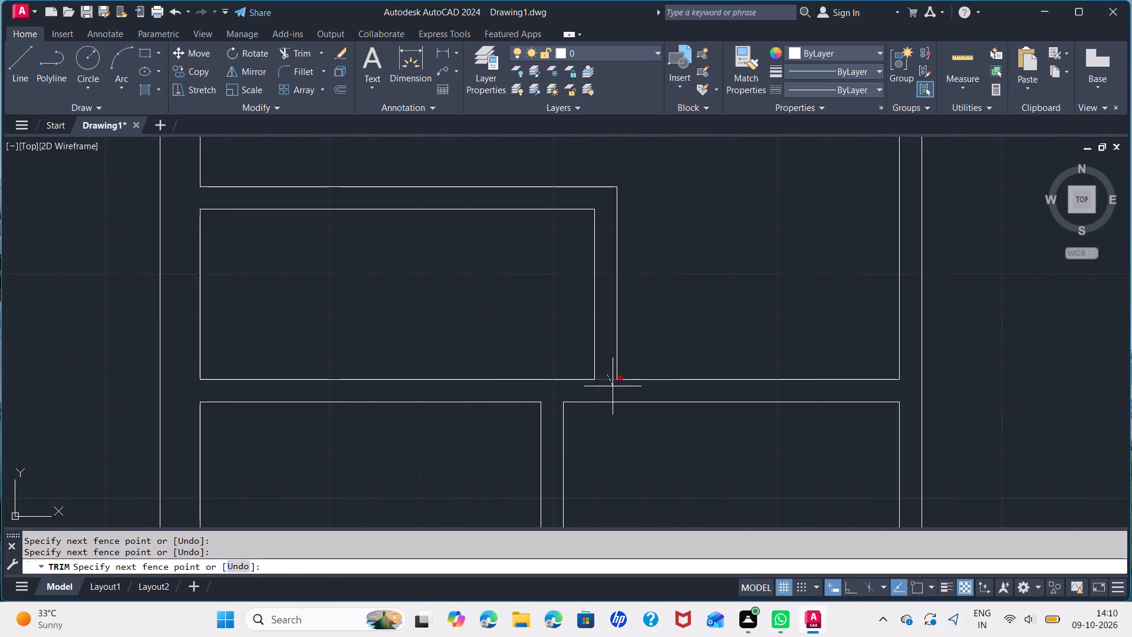
click(613, 386)
scroll(624, 377, down, 2)
middle_drag(653, 354, 537, 344)
scroll(536, 344, down, 1)
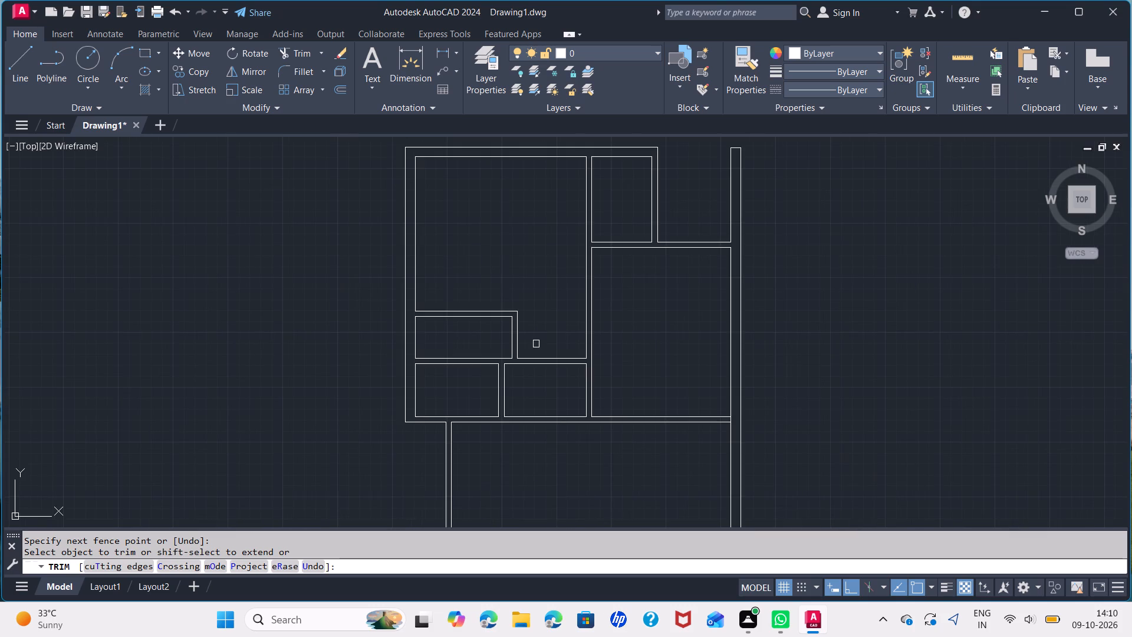
scroll(583, 350, down, 1)
middle_drag(639, 354, 505, 303)
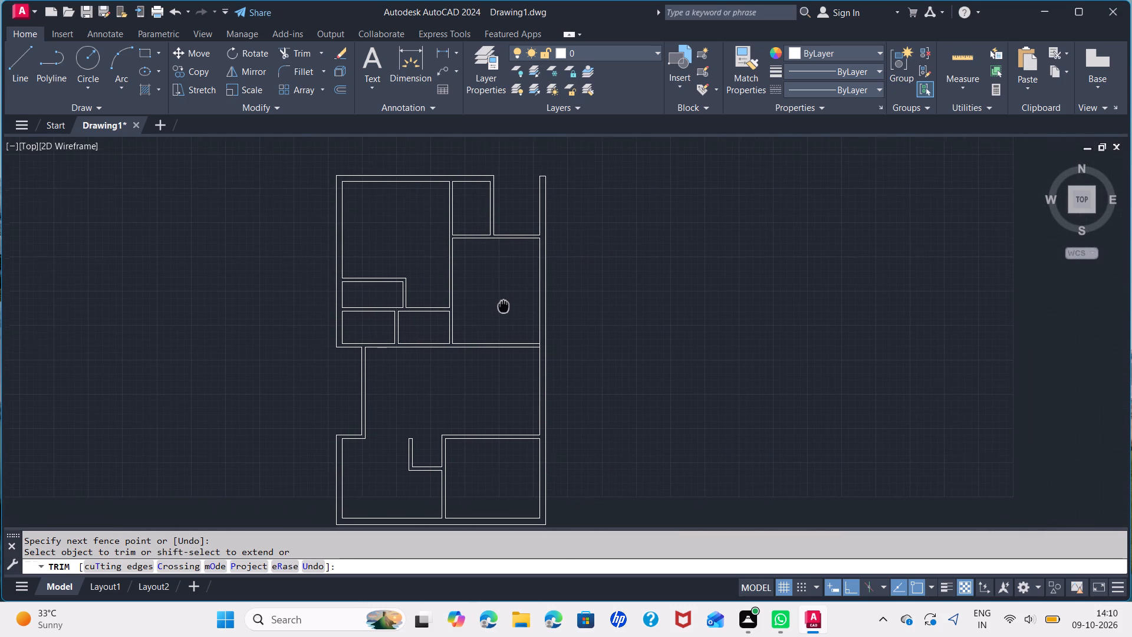
middle_drag(505, 303, 506, 289)
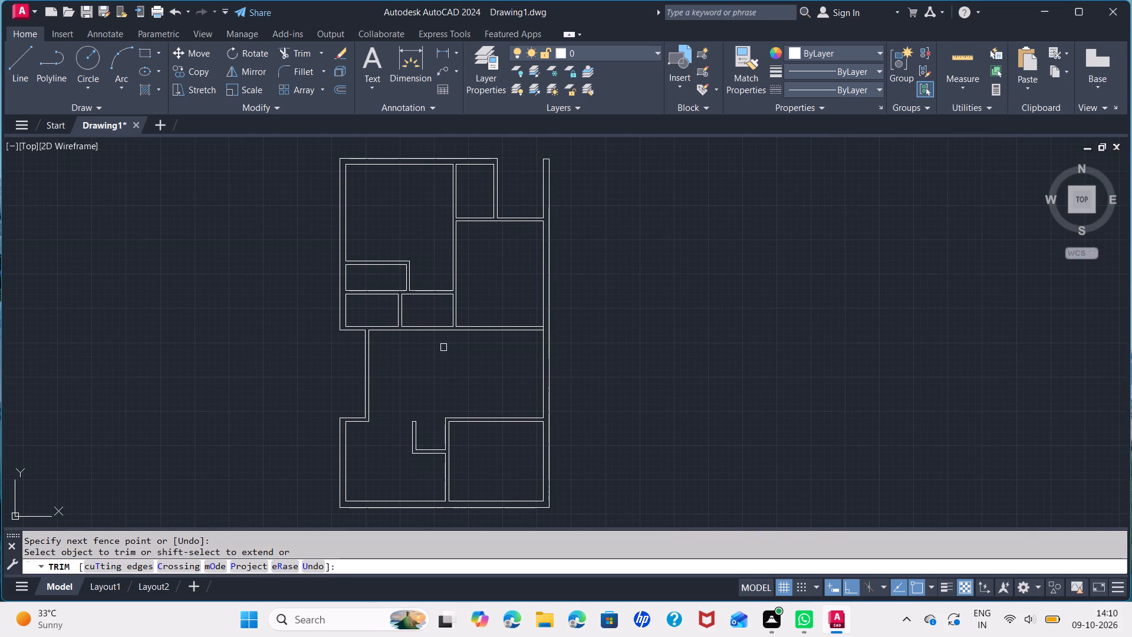
key(Escape)
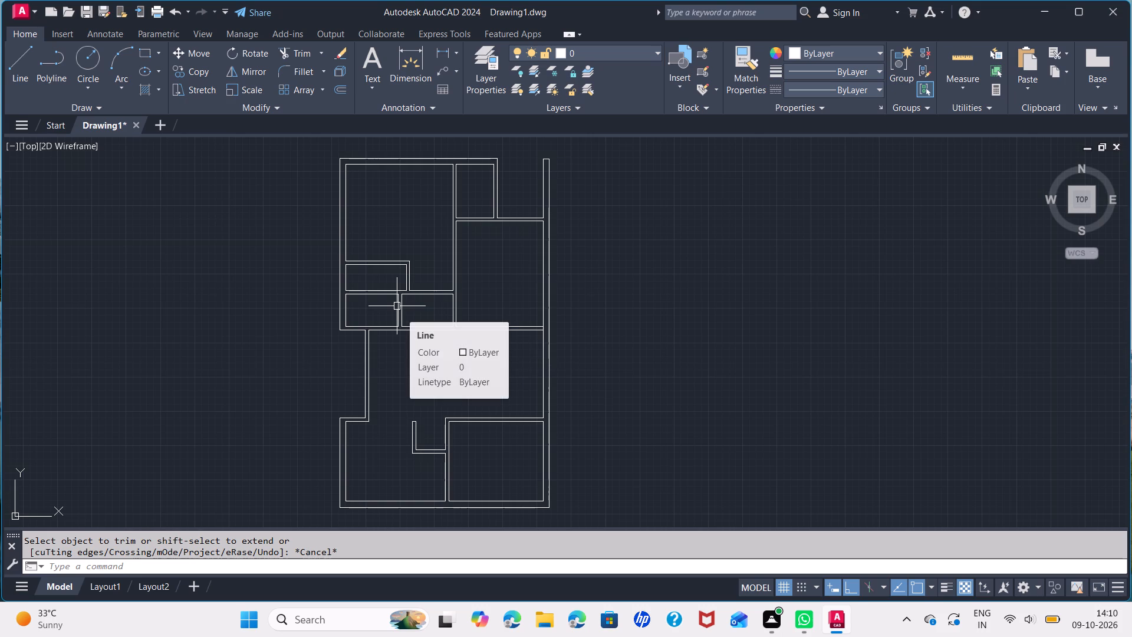
Draw a 9" by about 2' rectangle within the left outer wall beside the lower-left small room.
scroll(397, 306, up, 3)
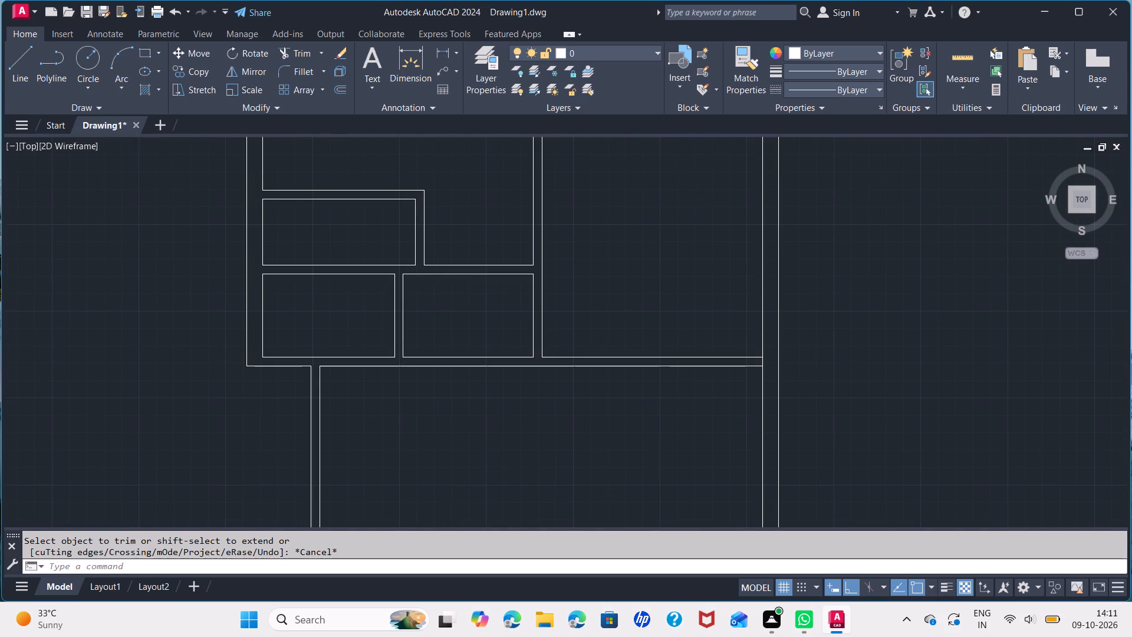
middle_drag(402, 311, 557, 286)
text(REC)
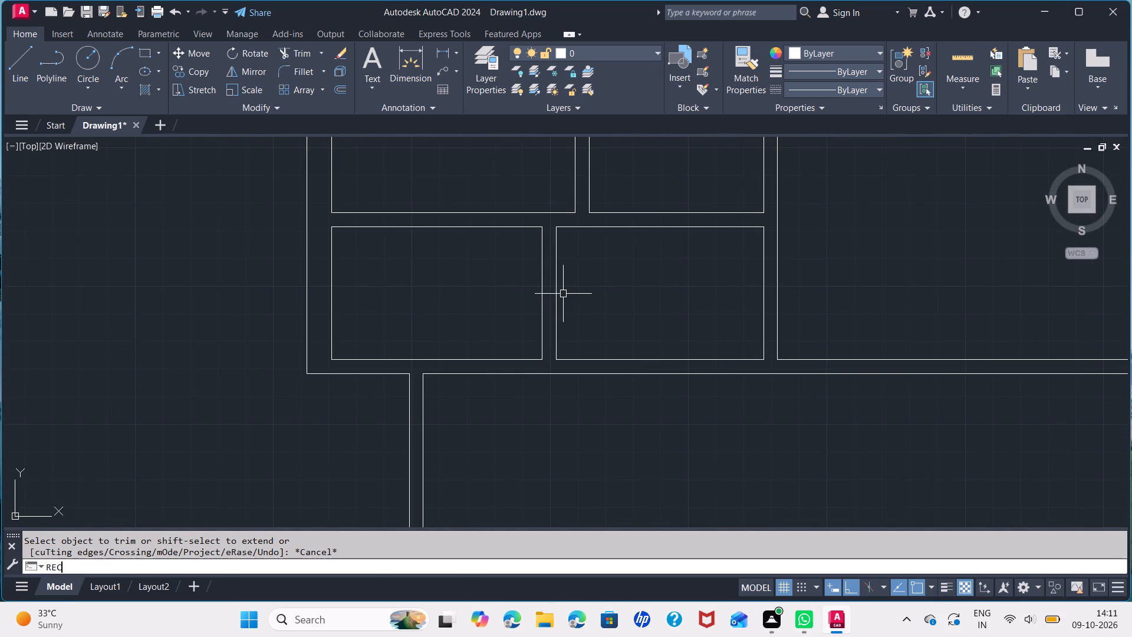
key(Return)
scroll(321, 277, up, 1)
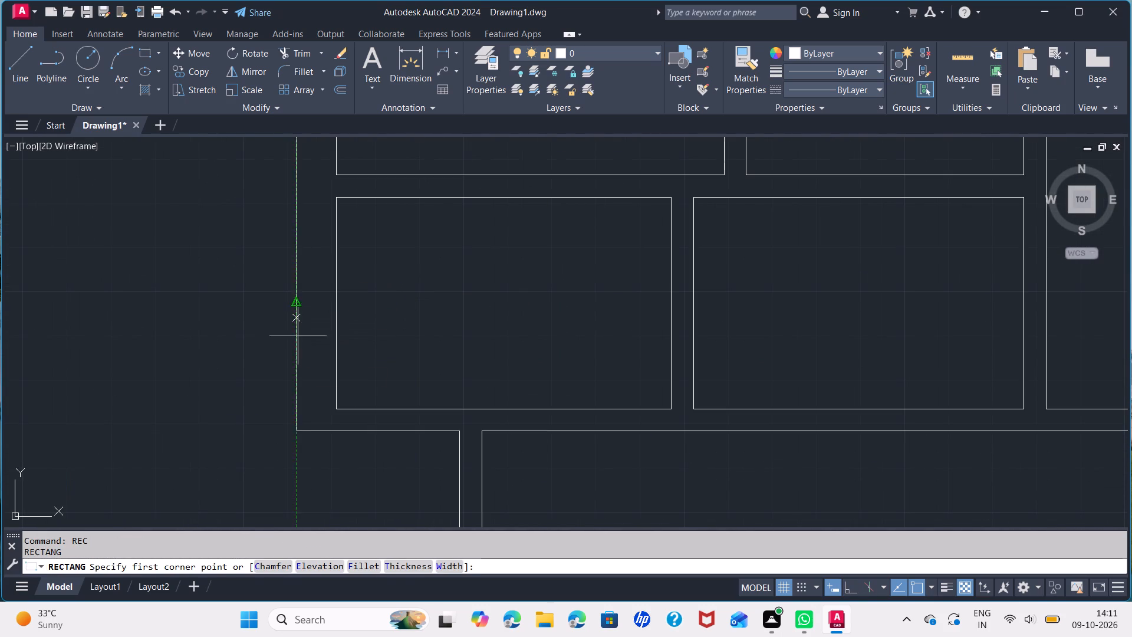
click(335, 379)
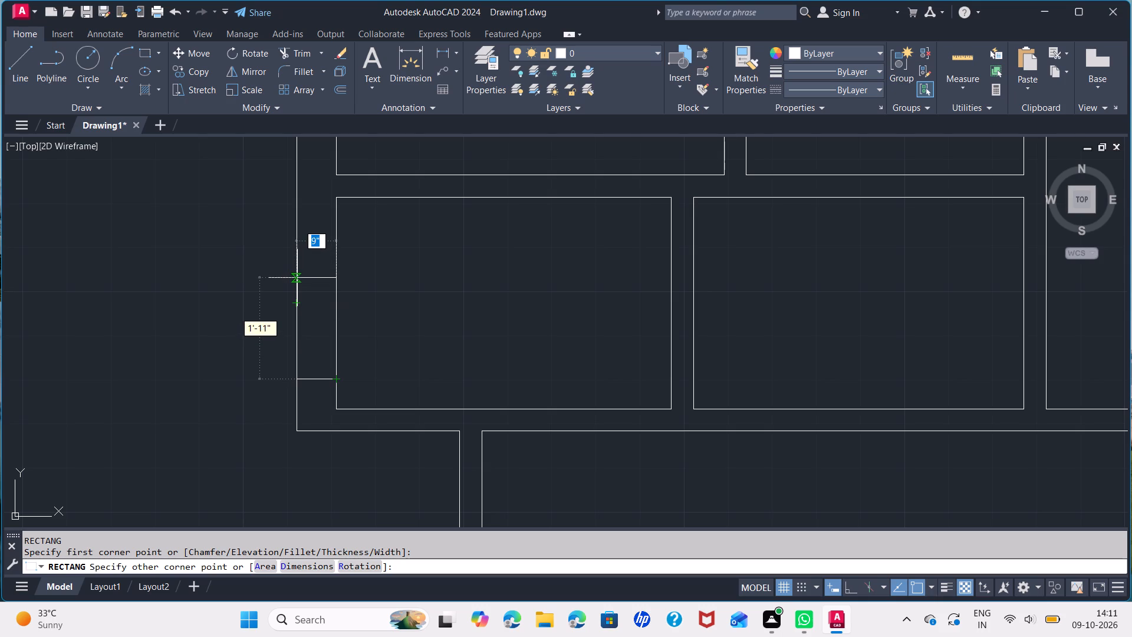
click(297, 274)
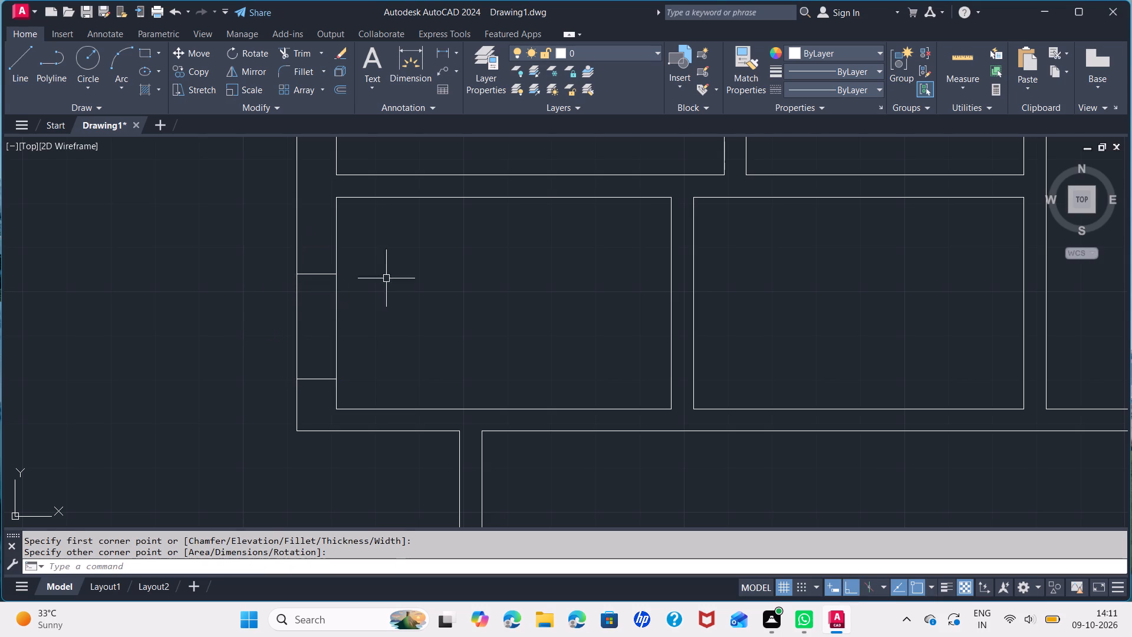
Draw a 9" by about 1' rectangle within the left outer wall beside the upper small room.
scroll(505, 277, down, 3)
middle_drag(505, 277, 393, 354)
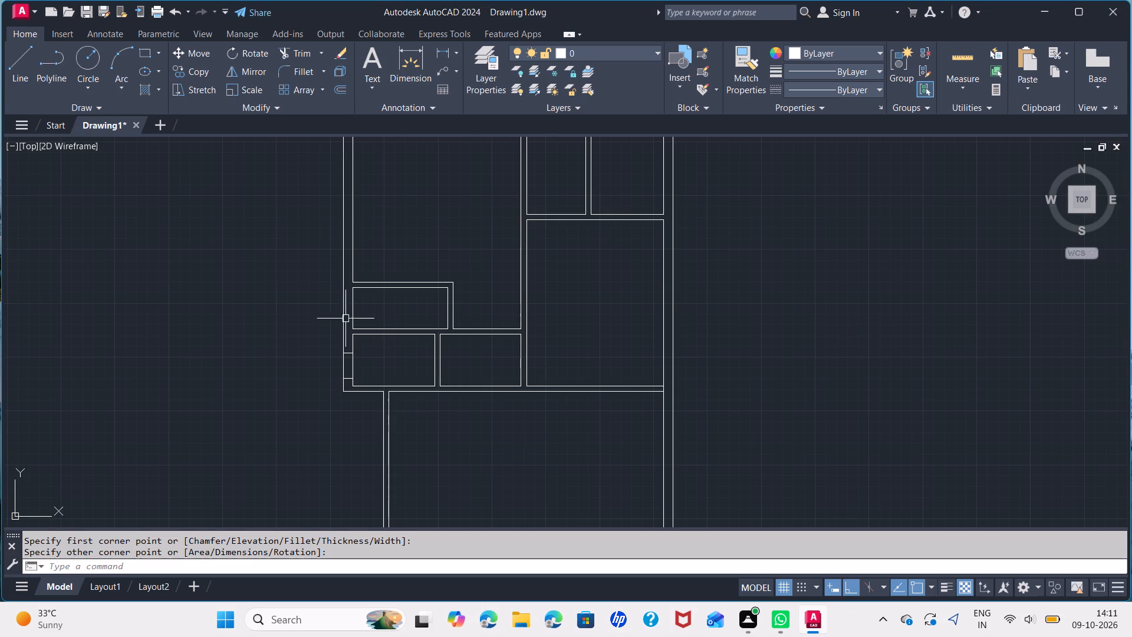
scroll(351, 304, up, 2)
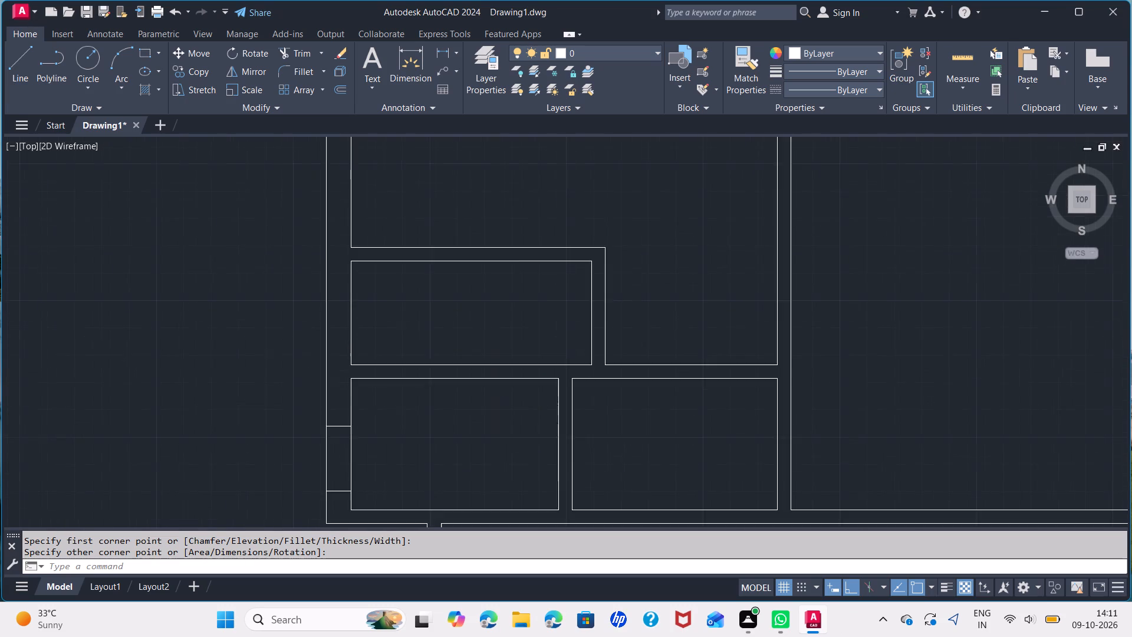
scroll(351, 304, up, 2)
key(space)
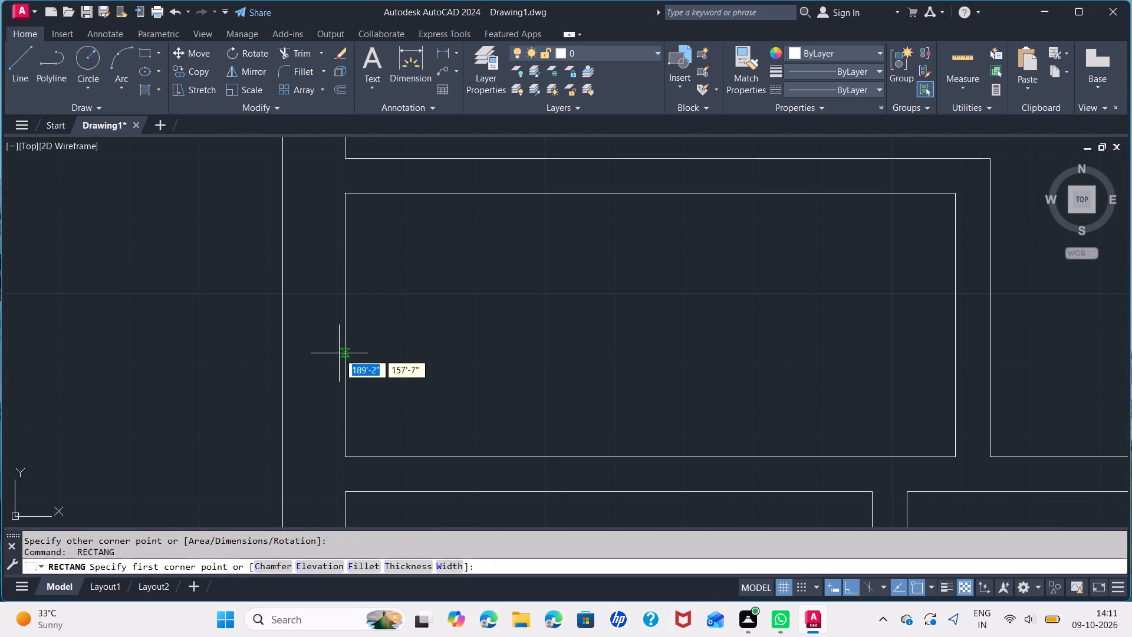
click(346, 324)
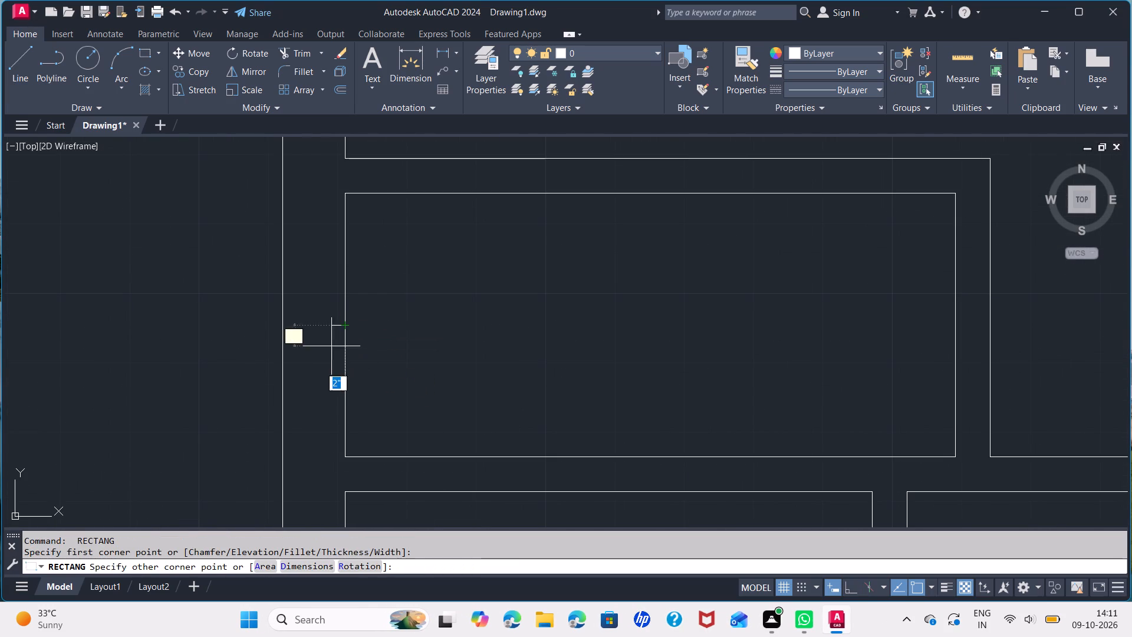
click(283, 408)
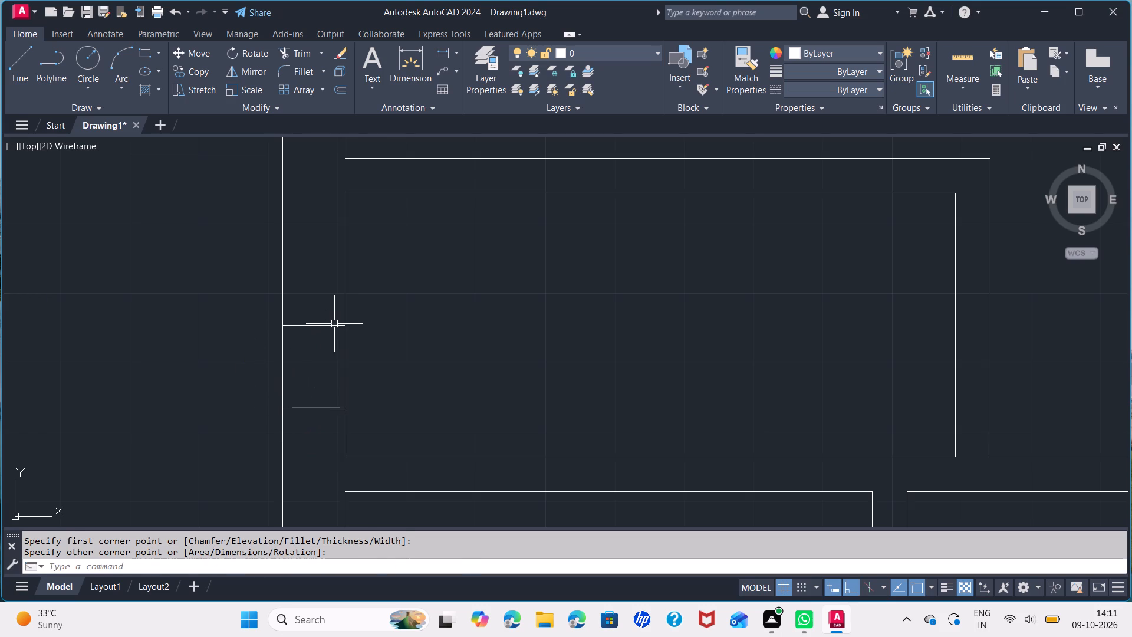
Draw a second 9" by about 1' rectangle directly above the first one in the upper small room's outer wall.
key(space)
click(343, 326)
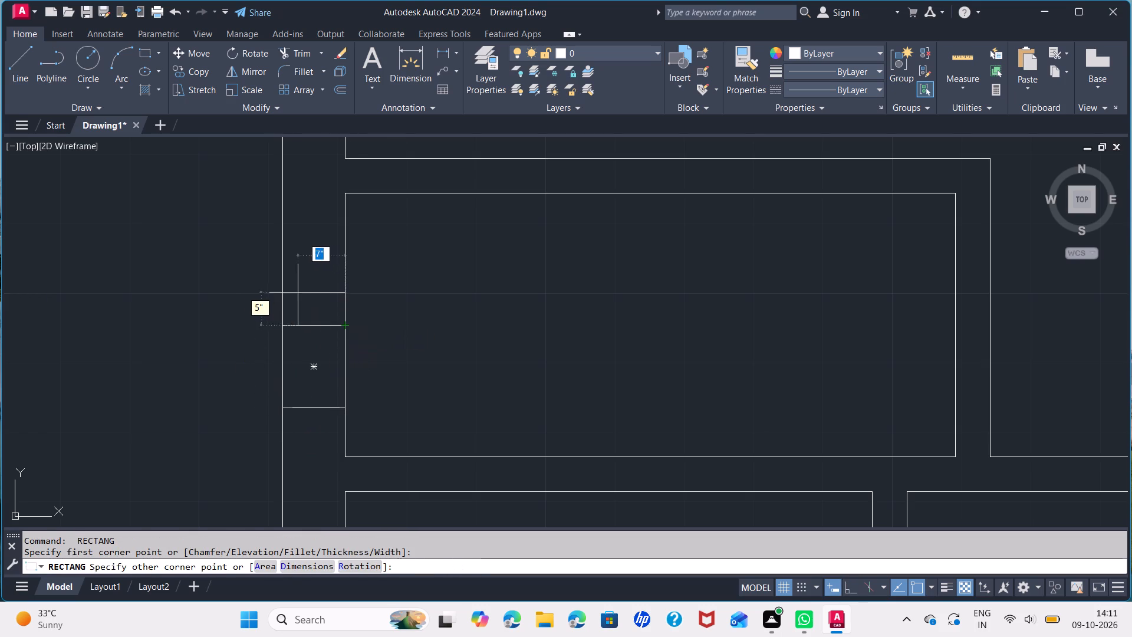
click(282, 244)
Draw a rectangle about 2' long and 5" thick within the wall above the upper small room, near its right corner.
key(space)
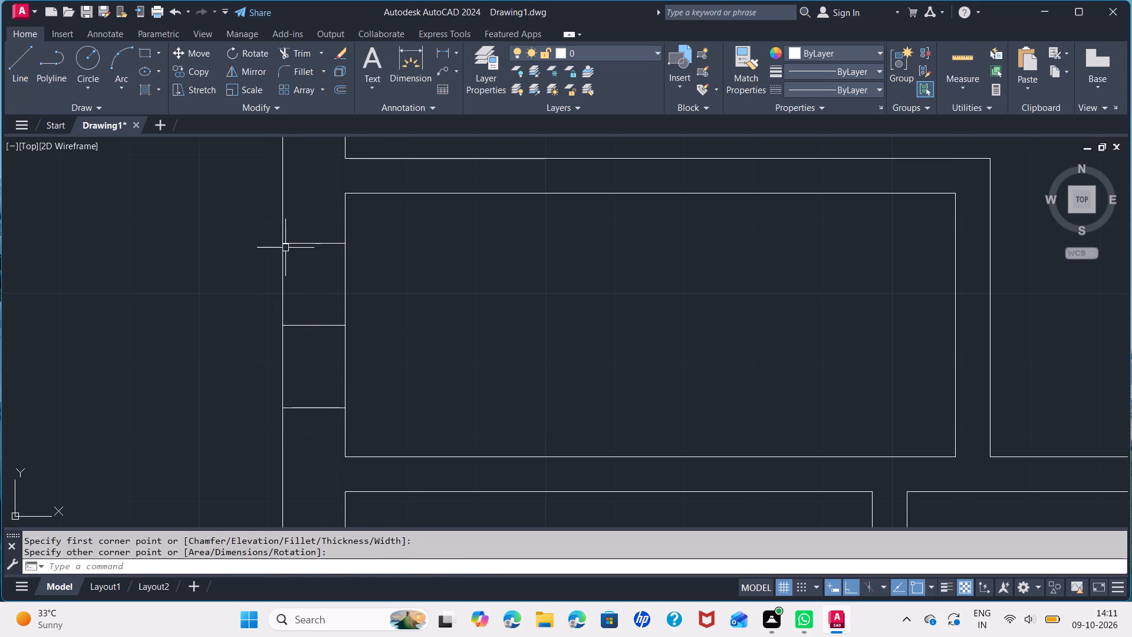
scroll(322, 312, down, 1)
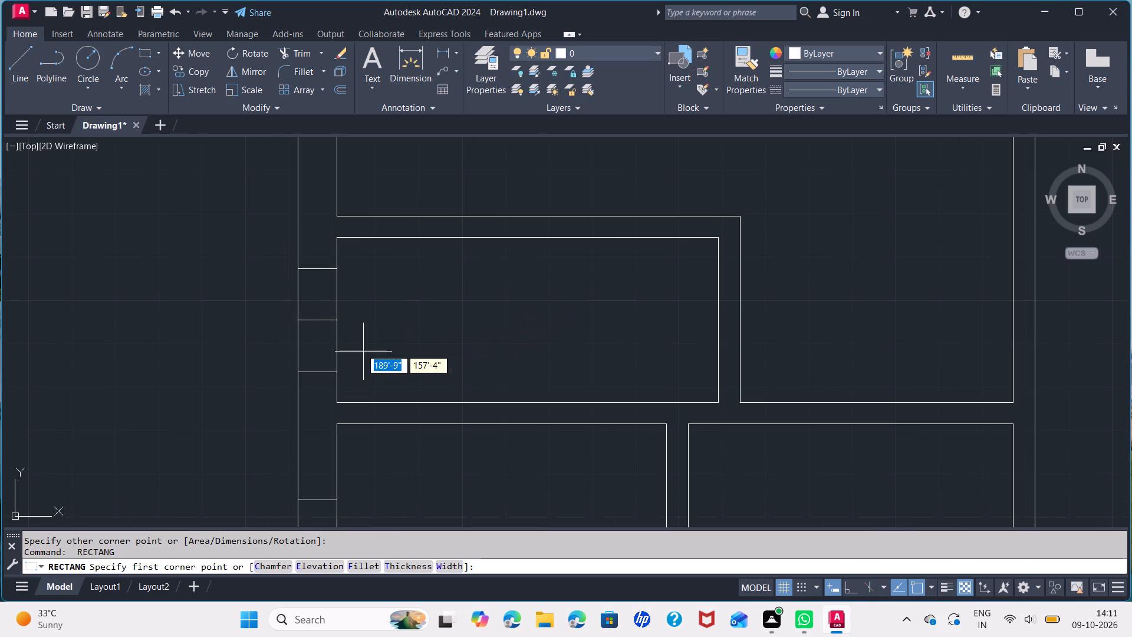
scroll(363, 330, down, 2)
middle_drag(488, 380, 390, 369)
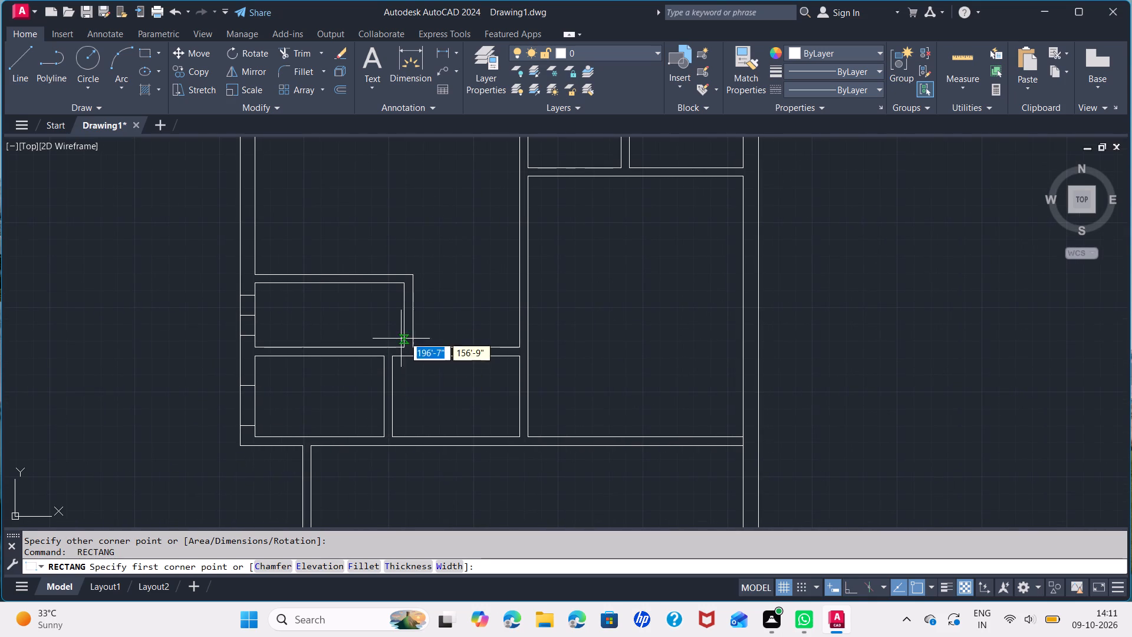
scroll(399, 267, up, 3)
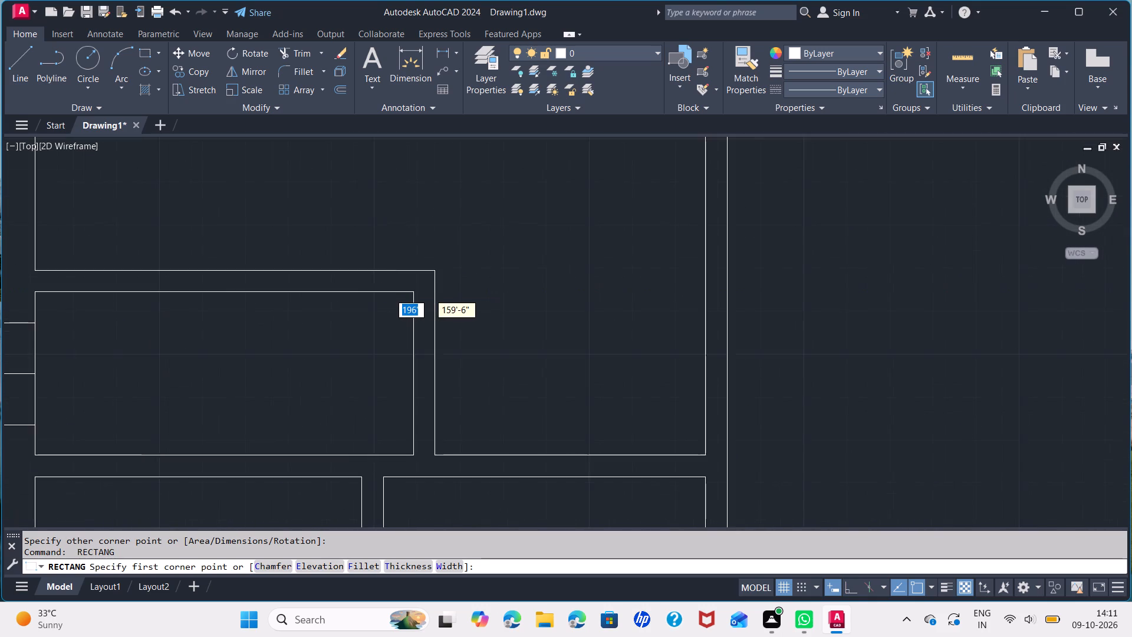
click(399, 294)
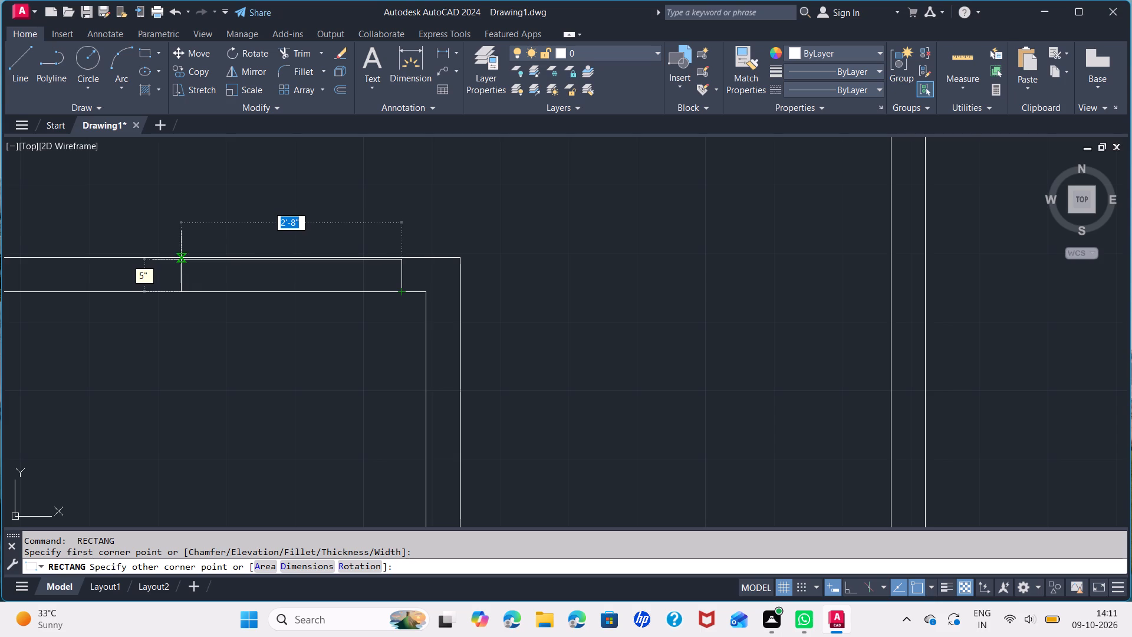
scroll(181, 260, down, 3)
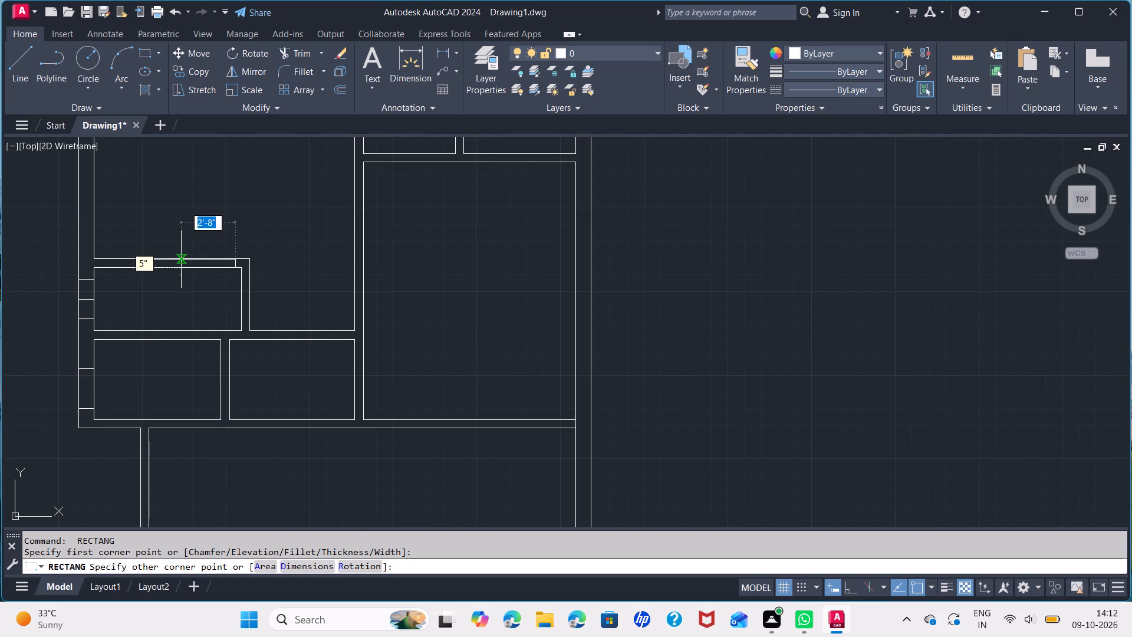
scroll(197, 265, up, 2)
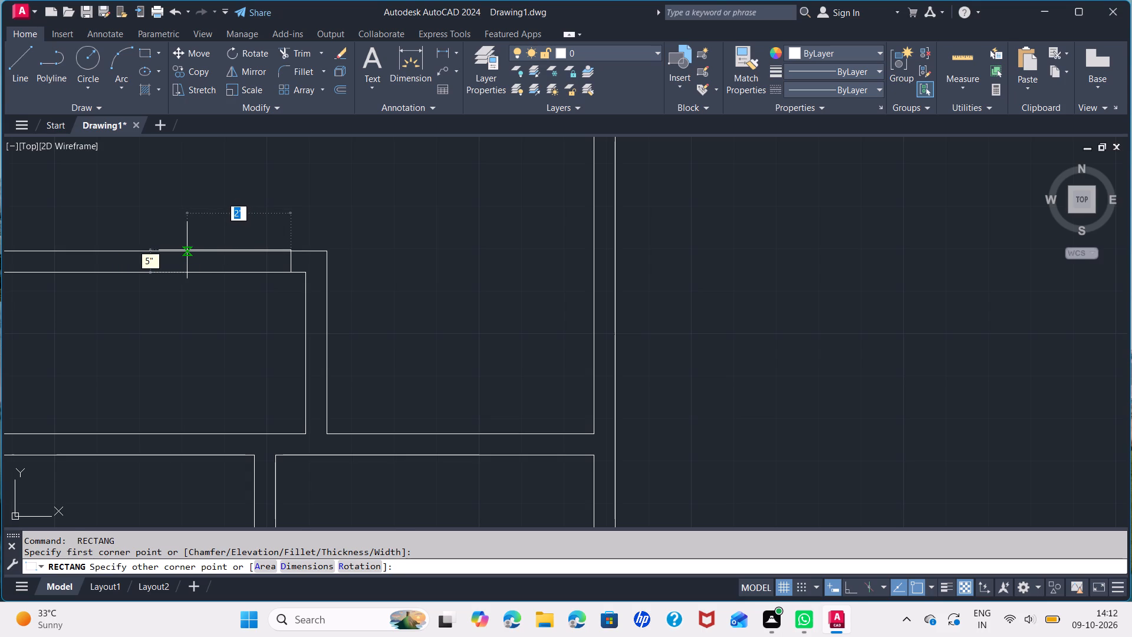
click(187, 250)
Stretch the left end of the rectangle in the upper small room's top wall about 6" further left.
scroll(294, 240, down, 2)
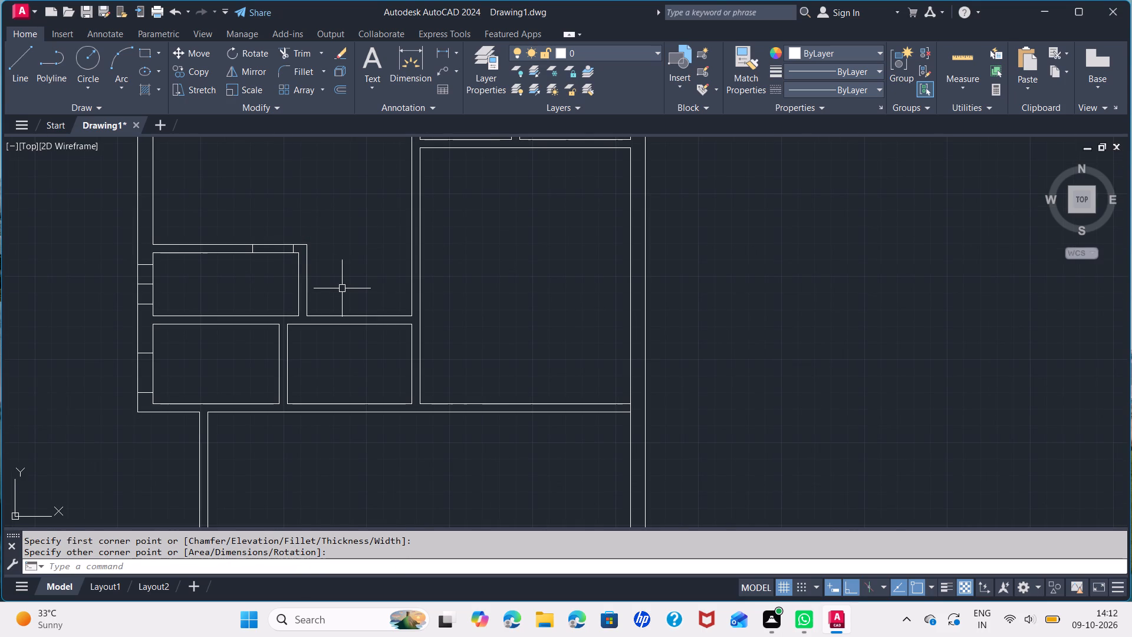
scroll(249, 251, up, 3)
click(252, 246)
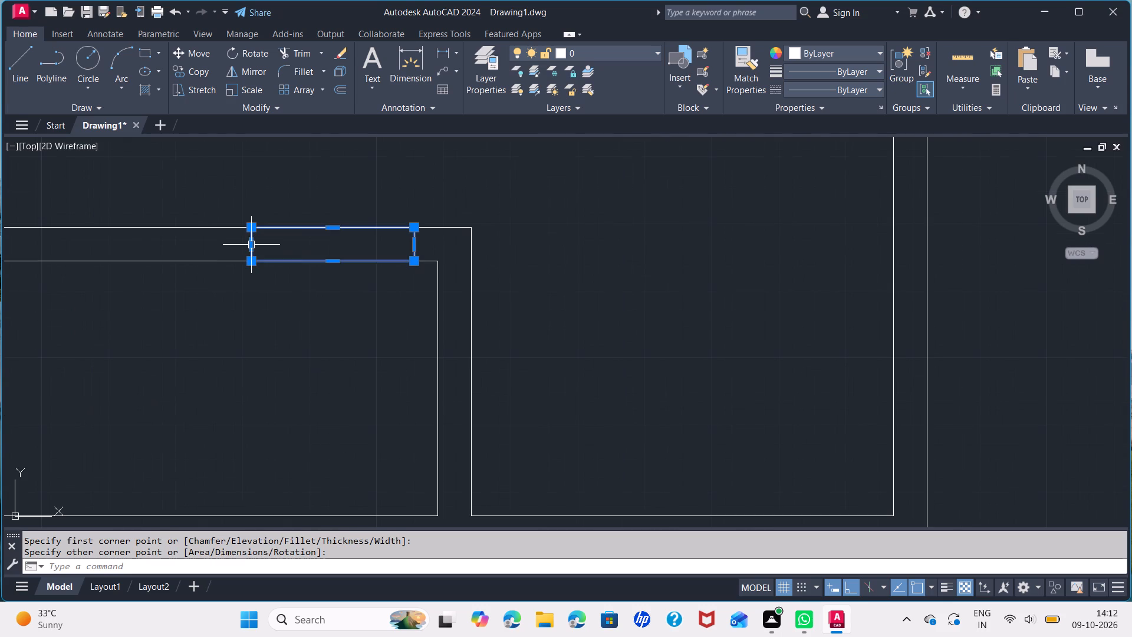
click(251, 245)
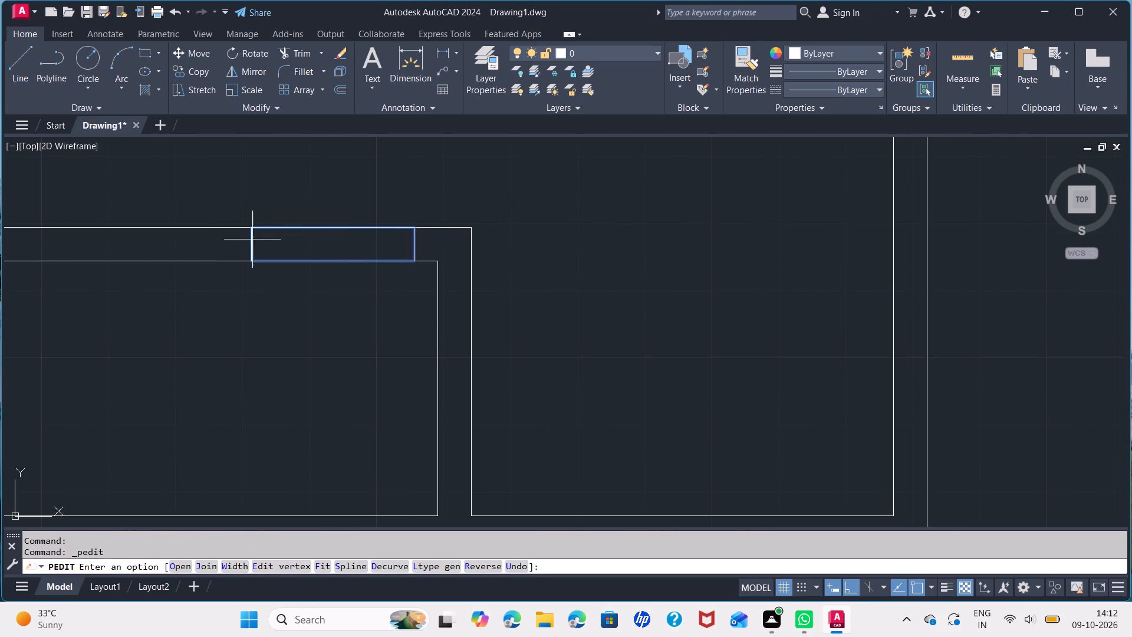
click(252, 239)
key(Escape)
click(249, 250)
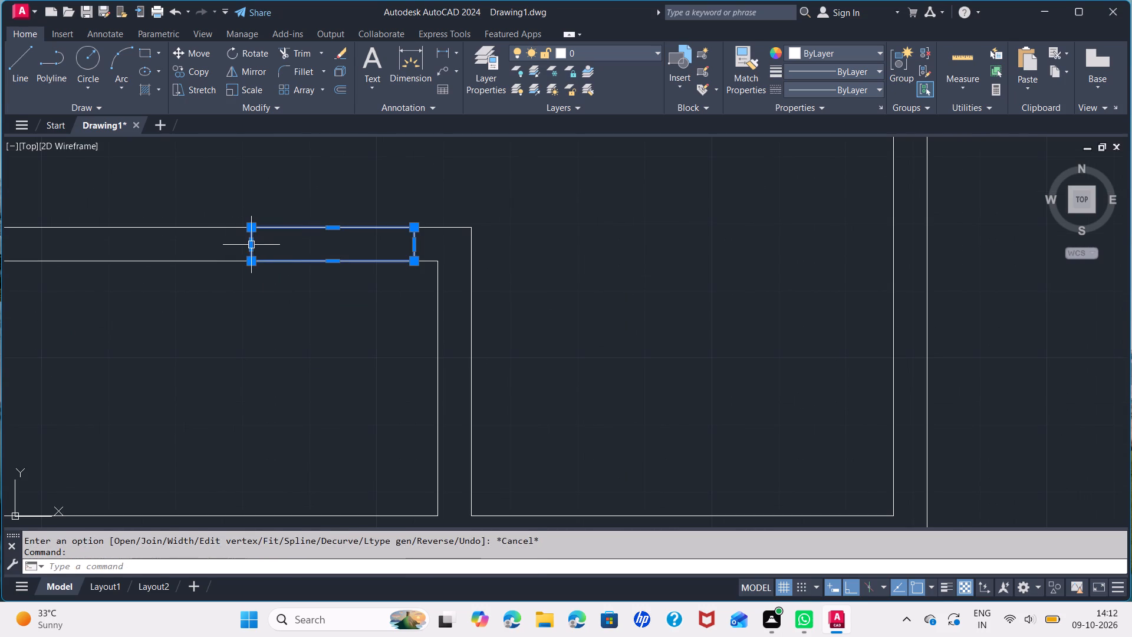
click(252, 245)
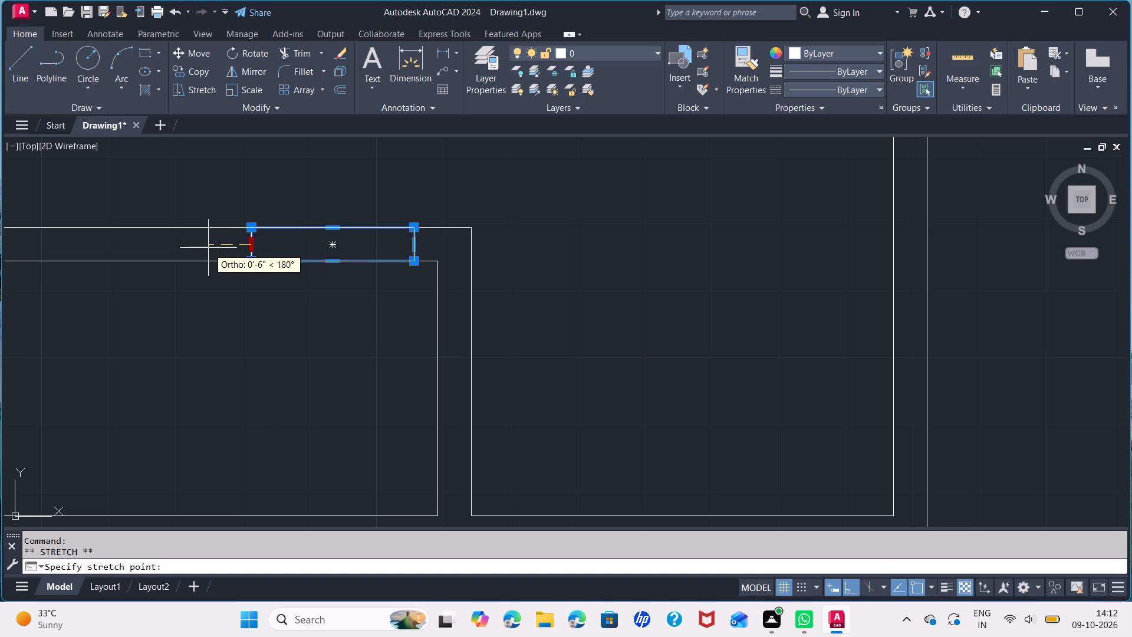
click(208, 248)
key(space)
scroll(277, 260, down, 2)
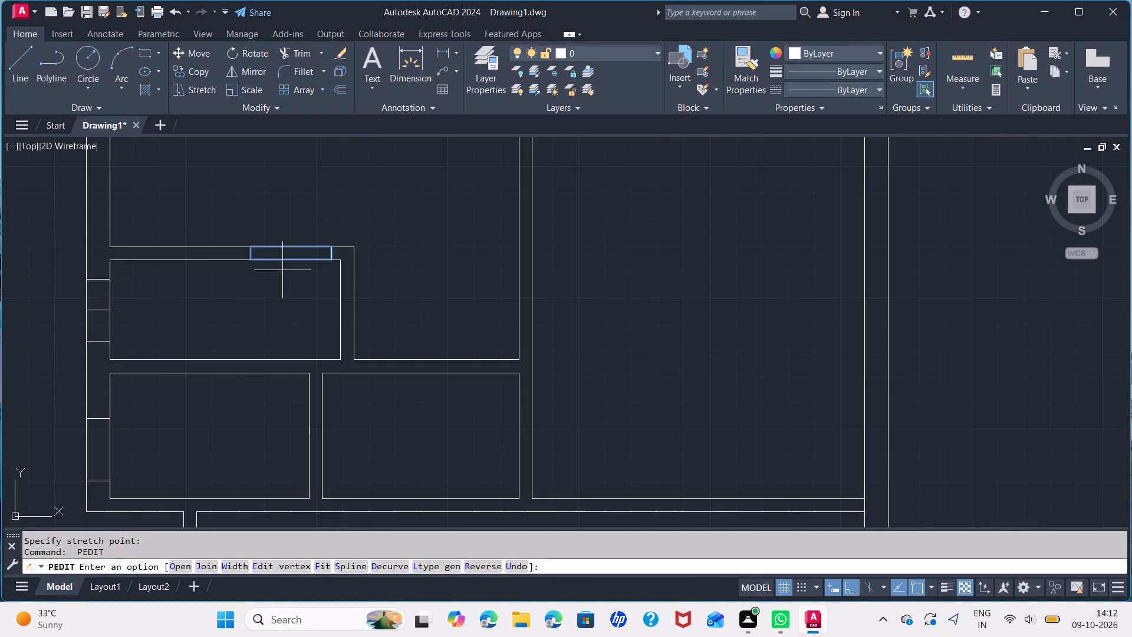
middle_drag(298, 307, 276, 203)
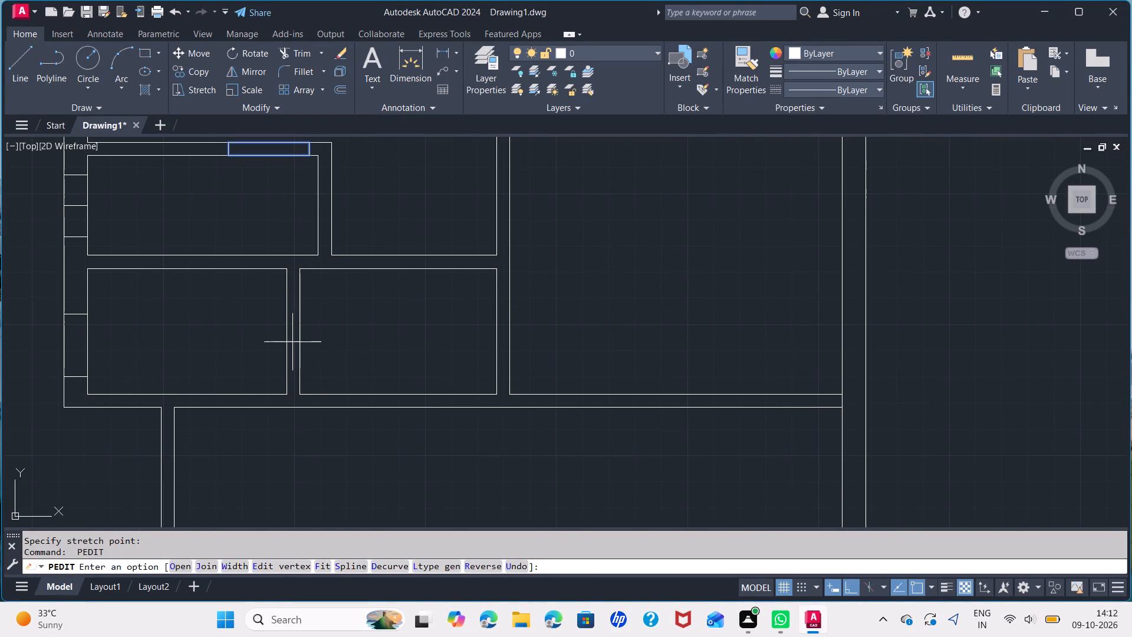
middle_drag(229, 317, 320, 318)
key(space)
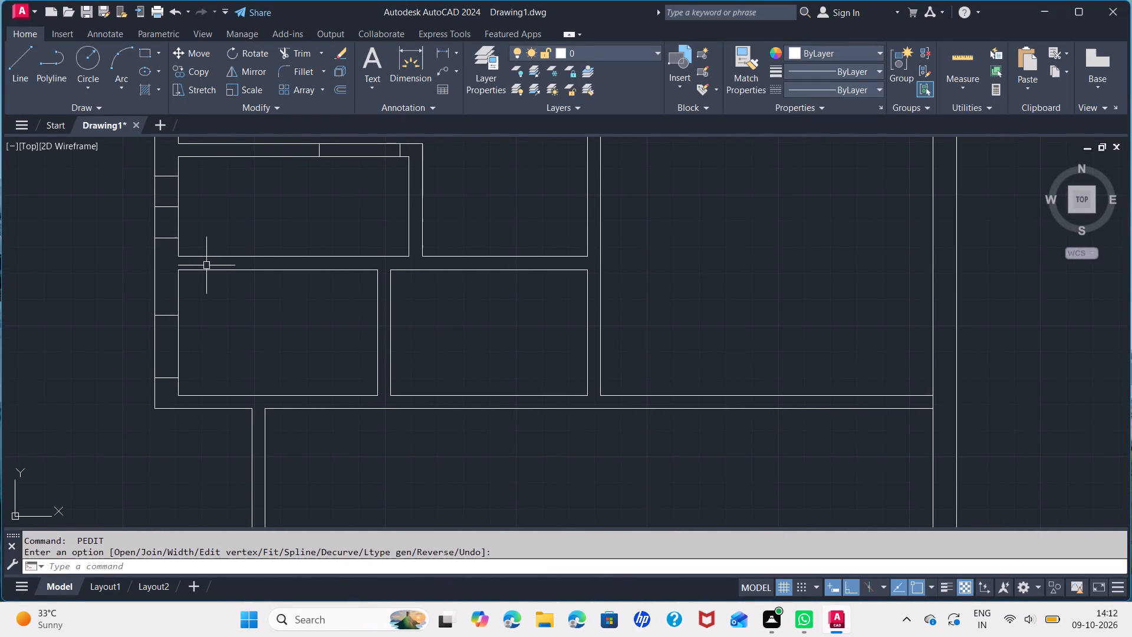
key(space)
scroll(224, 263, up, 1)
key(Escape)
Draw a rectangle about 1' long and 5" thick within the wall between the upper small room and the lower-left small room.
text(REC)
key(space)
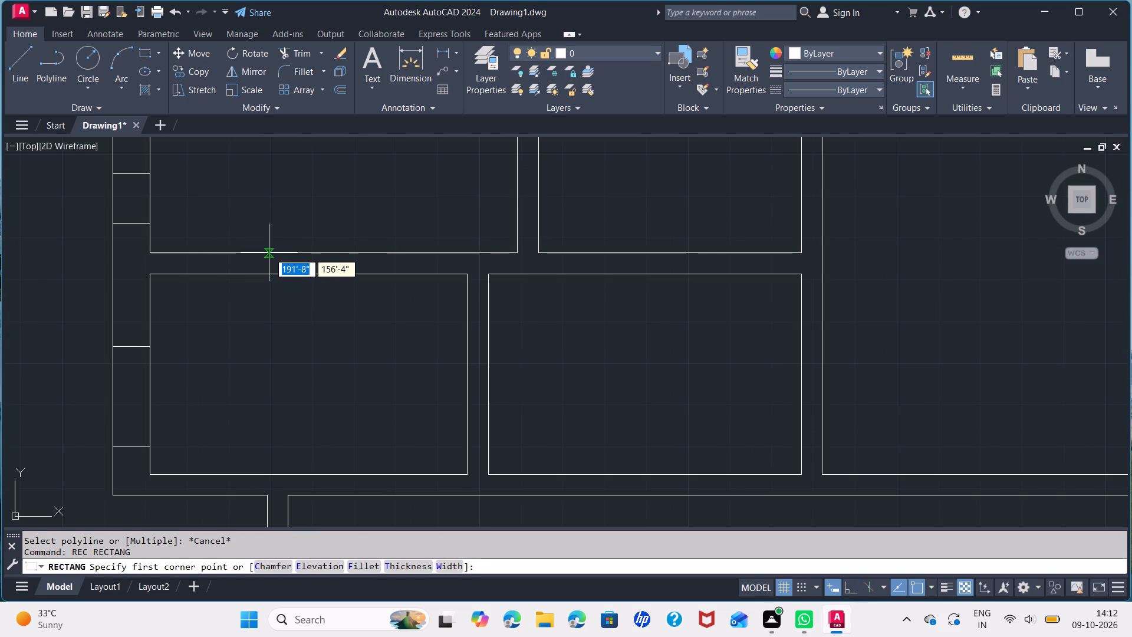
click(310, 274)
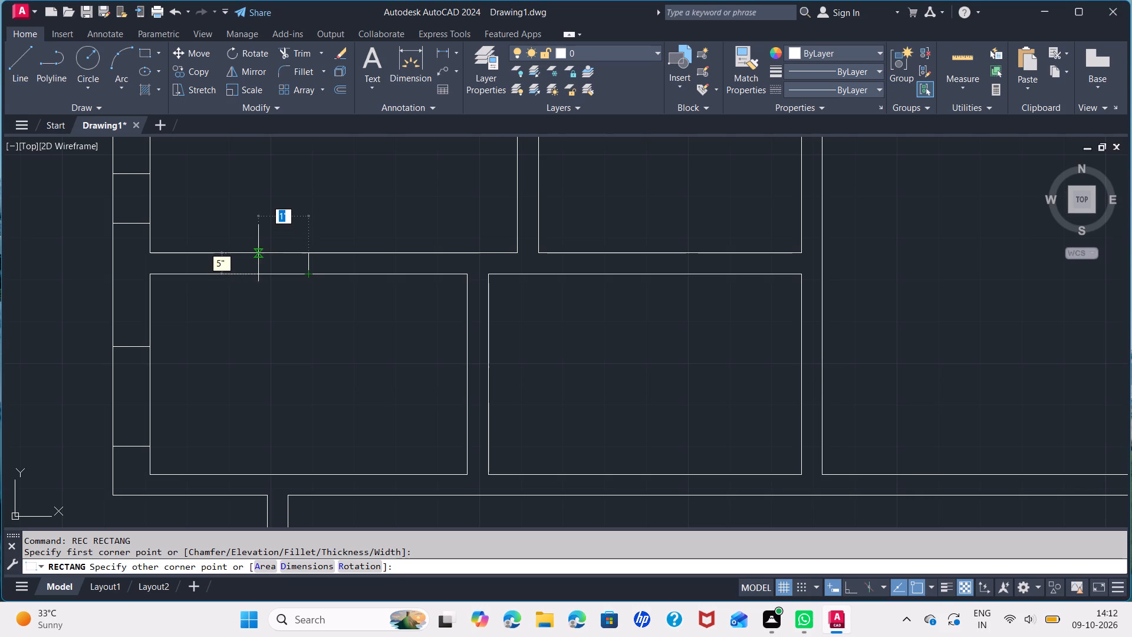
key(Escape)
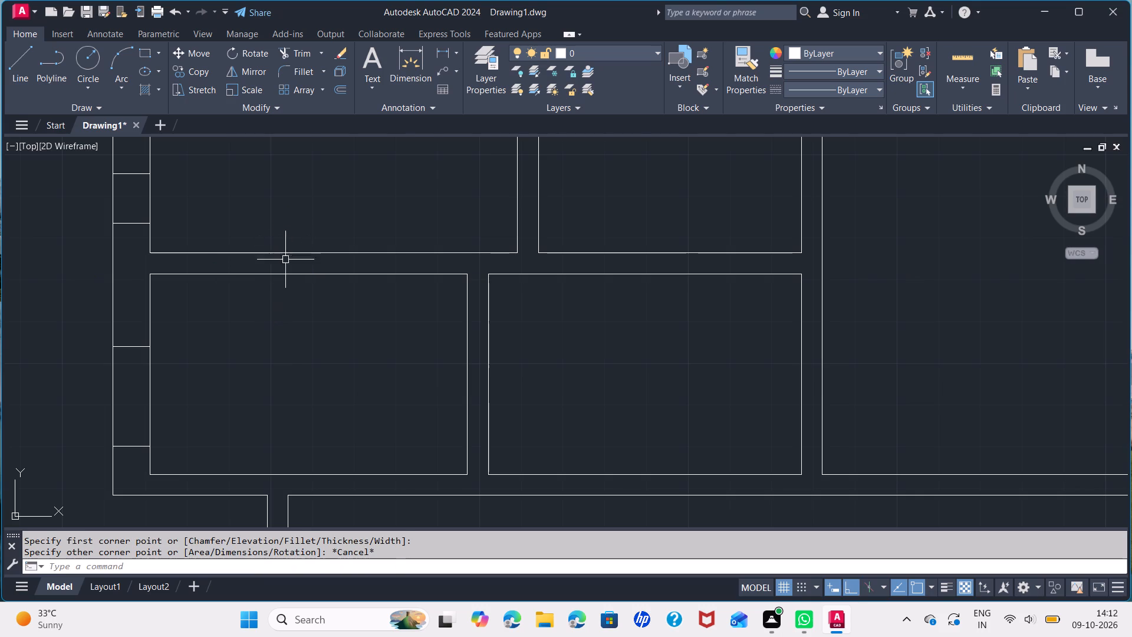
key(space)
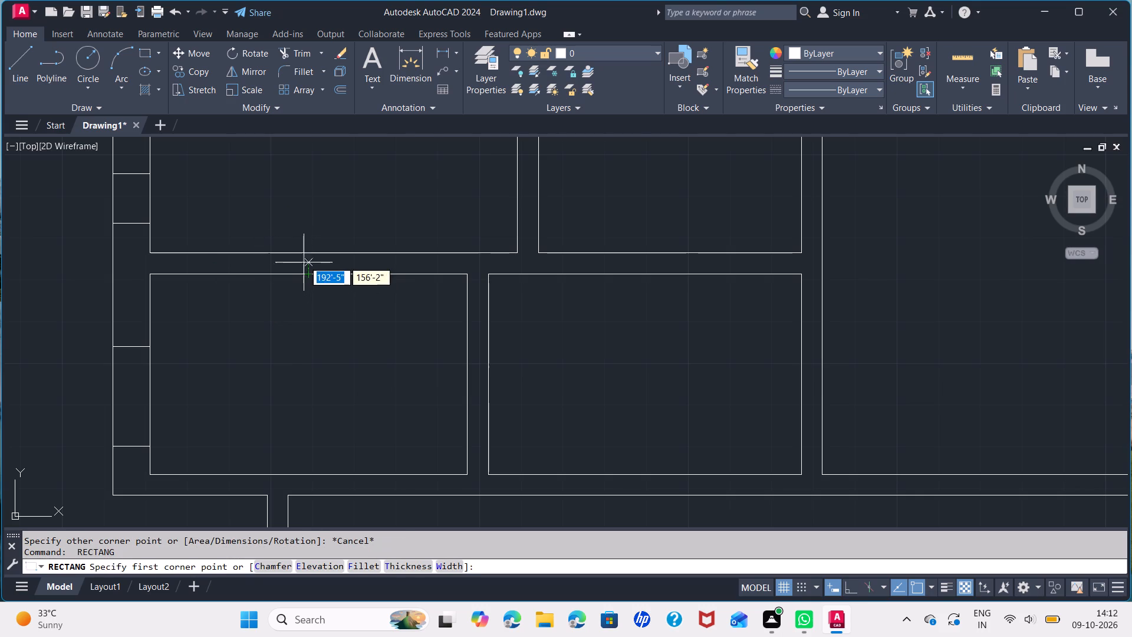
click(310, 250)
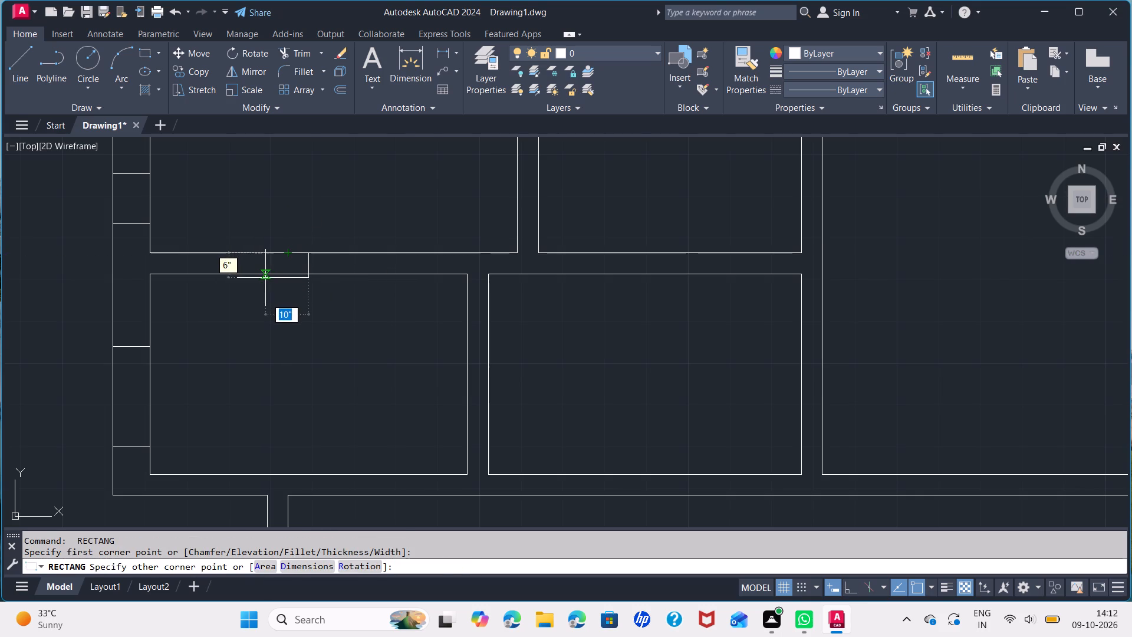
click(259, 279)
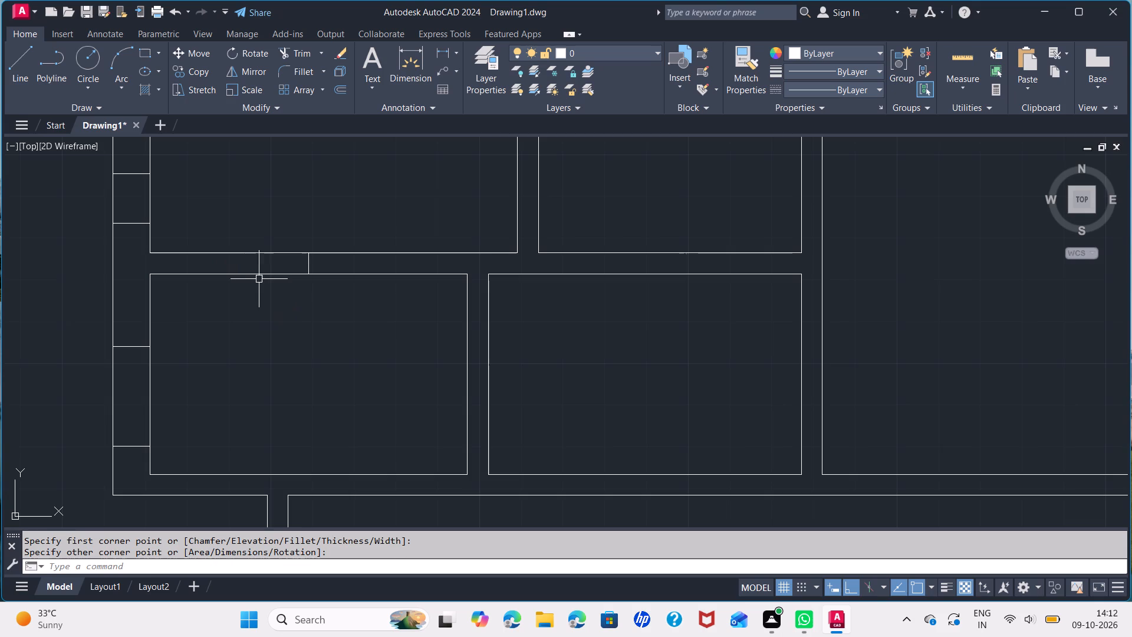
Stretch the lower edge of the 1' rectangle between the upper and lower-left small rooms about 1" down past the wall line.
scroll(299, 273, up, 2)
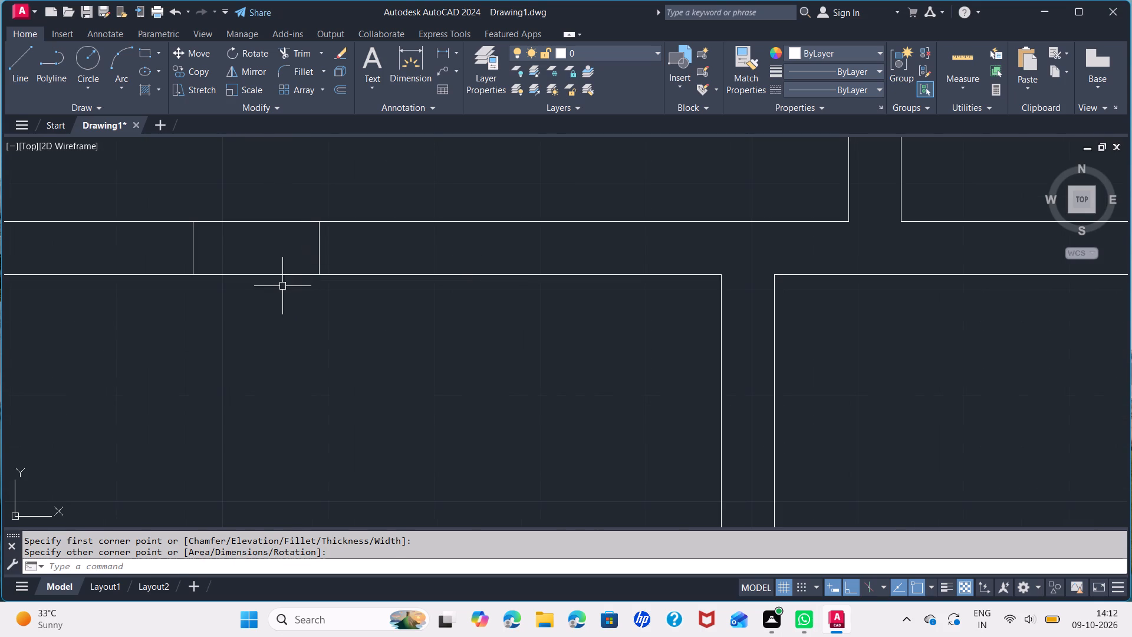
click(279, 278)
click(255, 273)
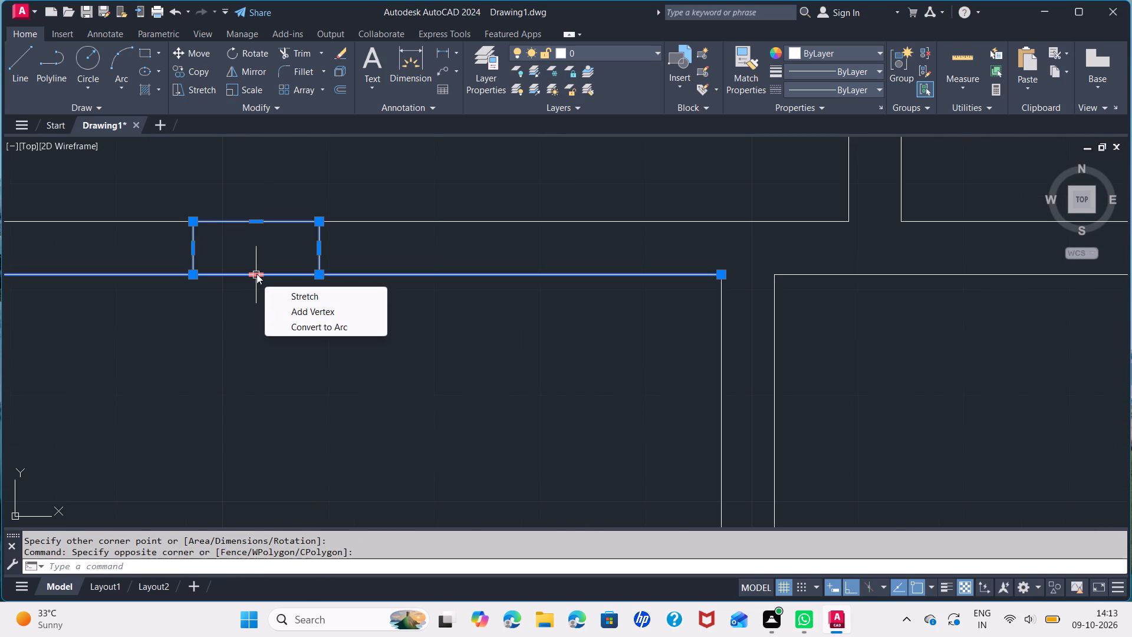
key(Escape)
click(255, 275)
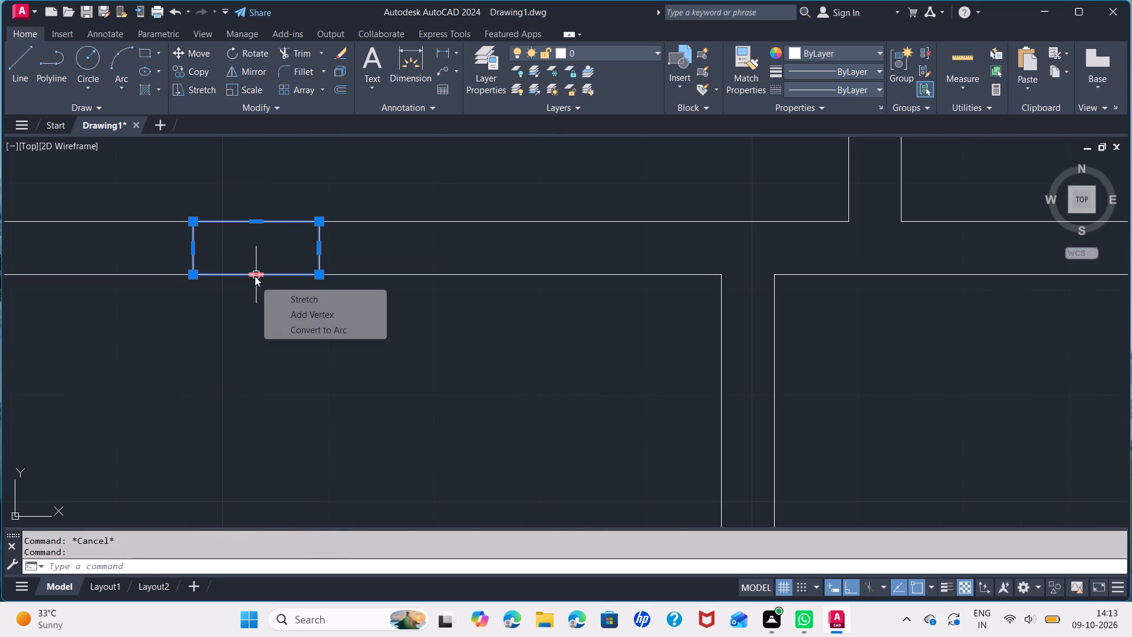
click(255, 276)
click(255, 285)
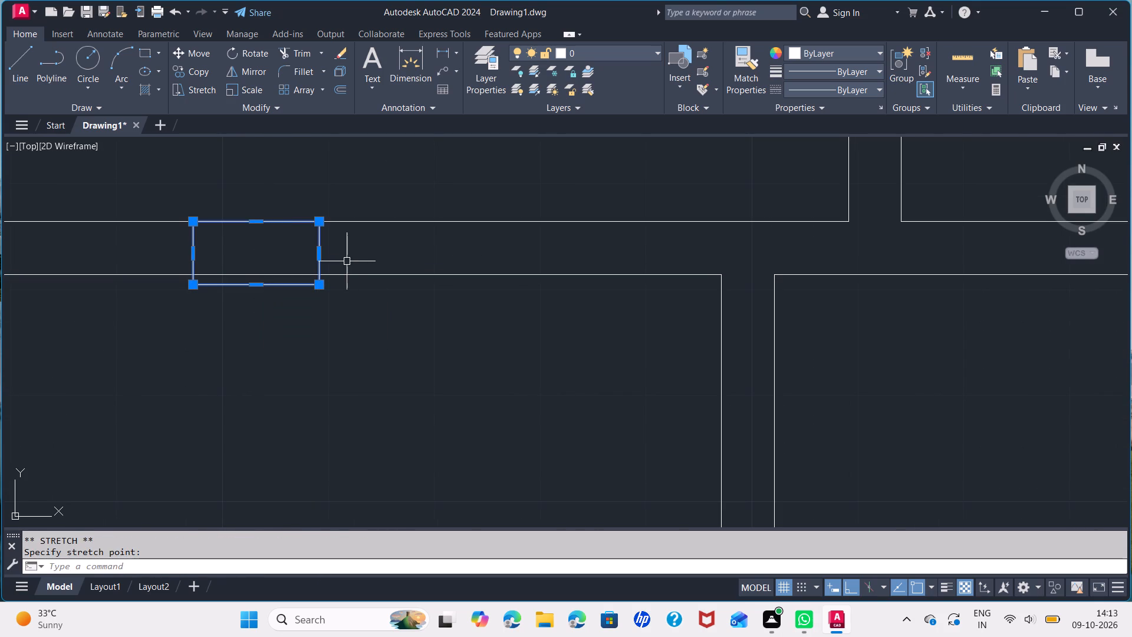
Copy the stretched rectangle 1' to the right so the two sit side by side.
key(c)
key(o)
key(Return)
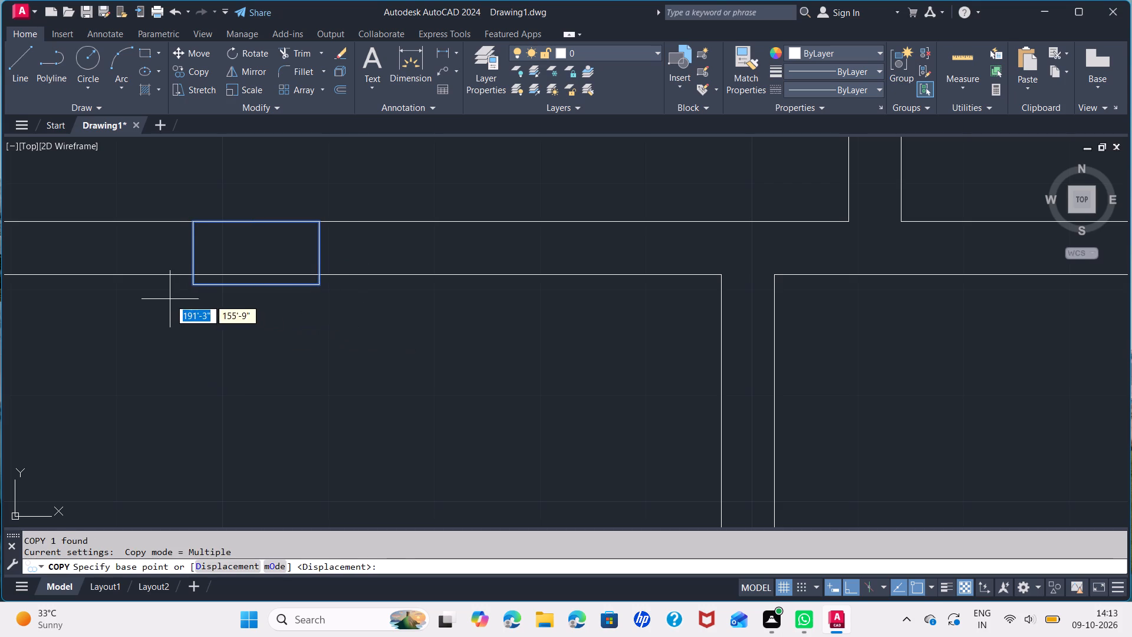
click(194, 283)
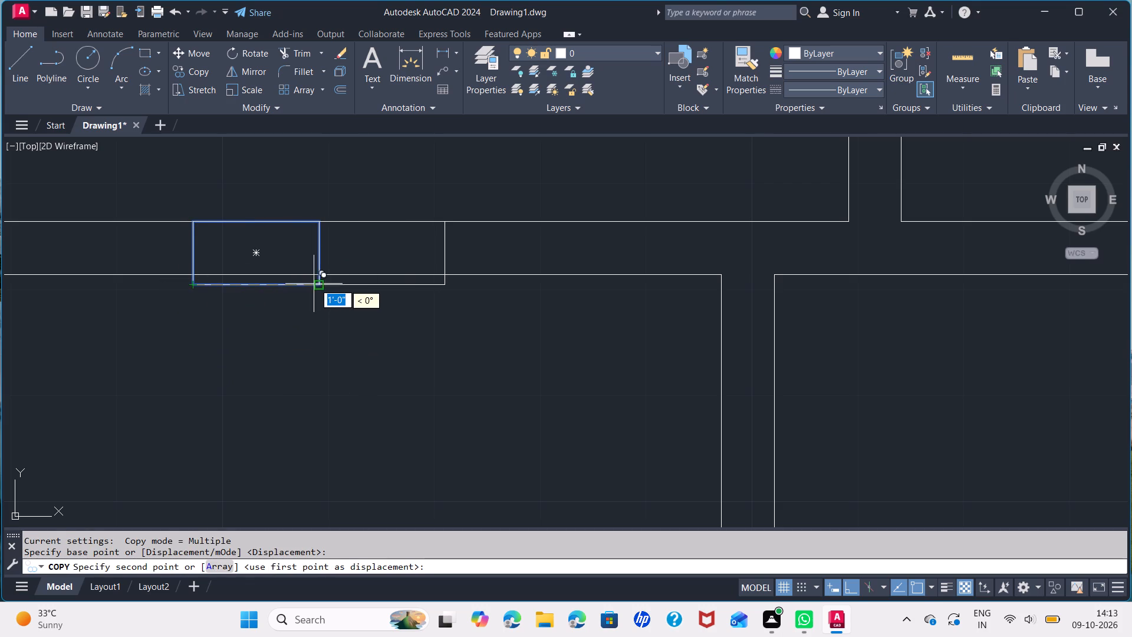
click(314, 283)
key(space)
Draw a rectangle 5" thick and about 2'-6" long within the wall between the lower-left and lower-right small rooms.
scroll(341, 260, down, 2)
middle_drag(361, 266, 325, 300)
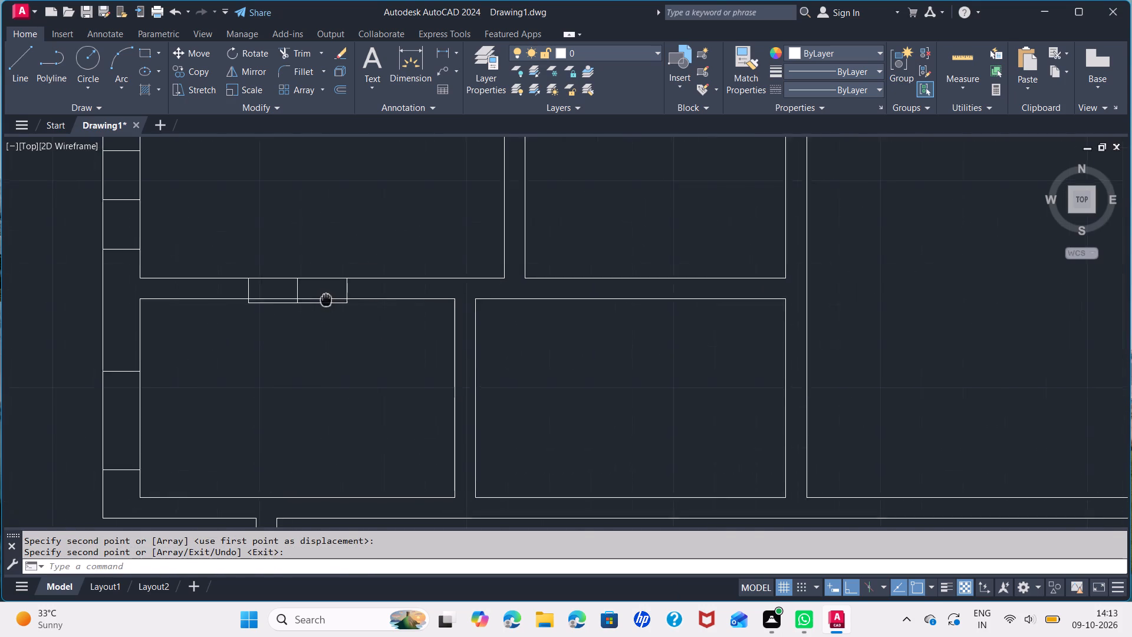
middle_drag(325, 300, 236, 360)
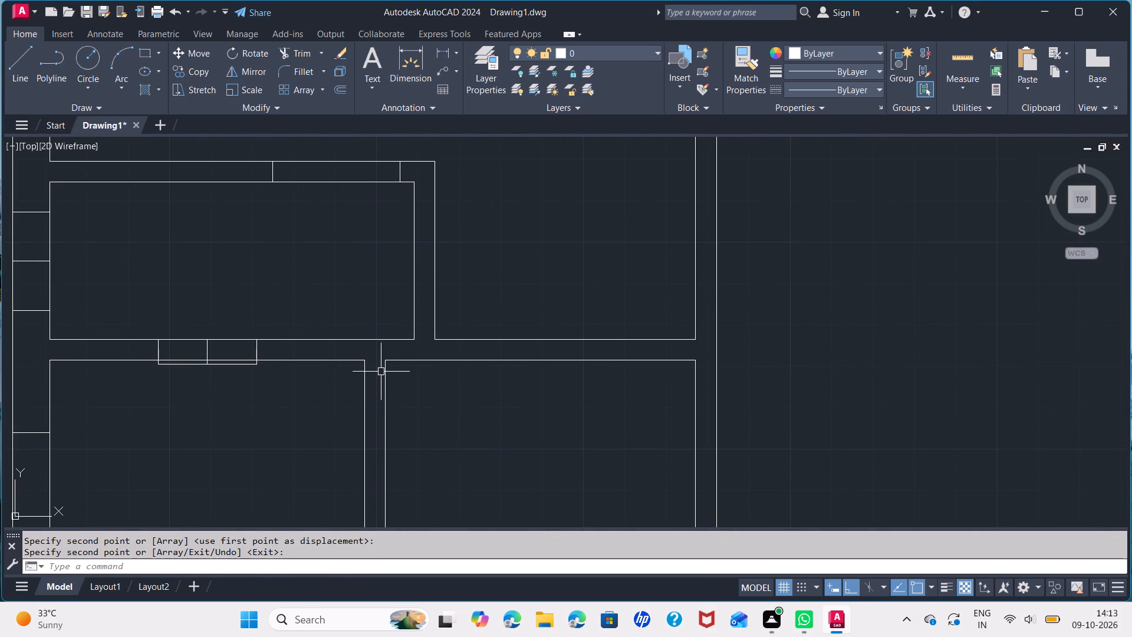
middle_drag(375, 414, 323, 342)
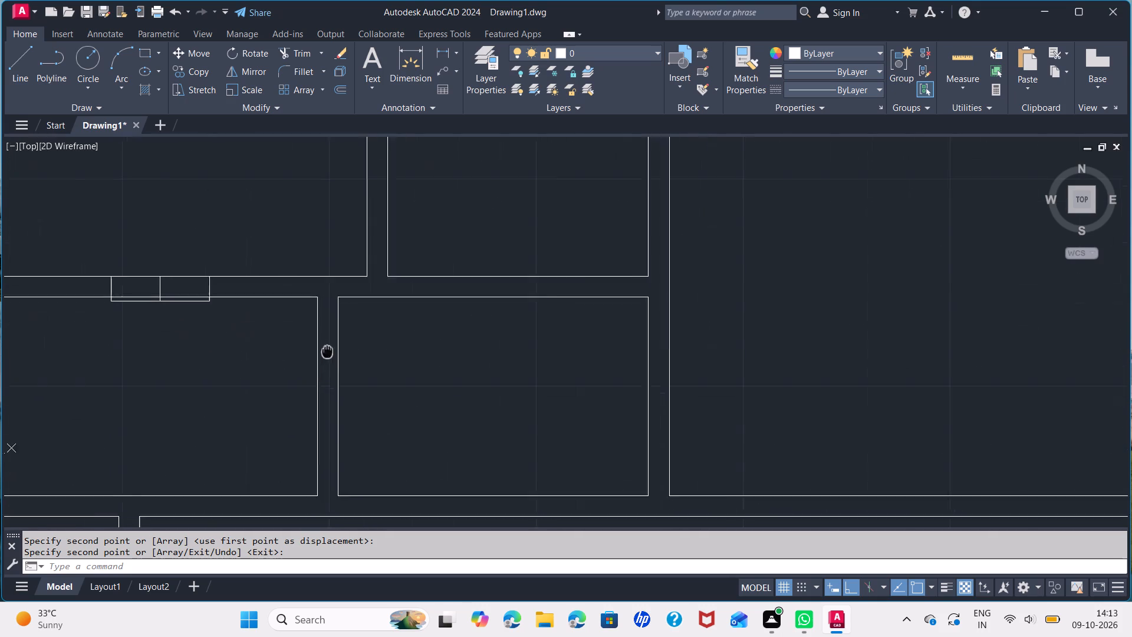
middle_drag(323, 342, 317, 278)
key(space)
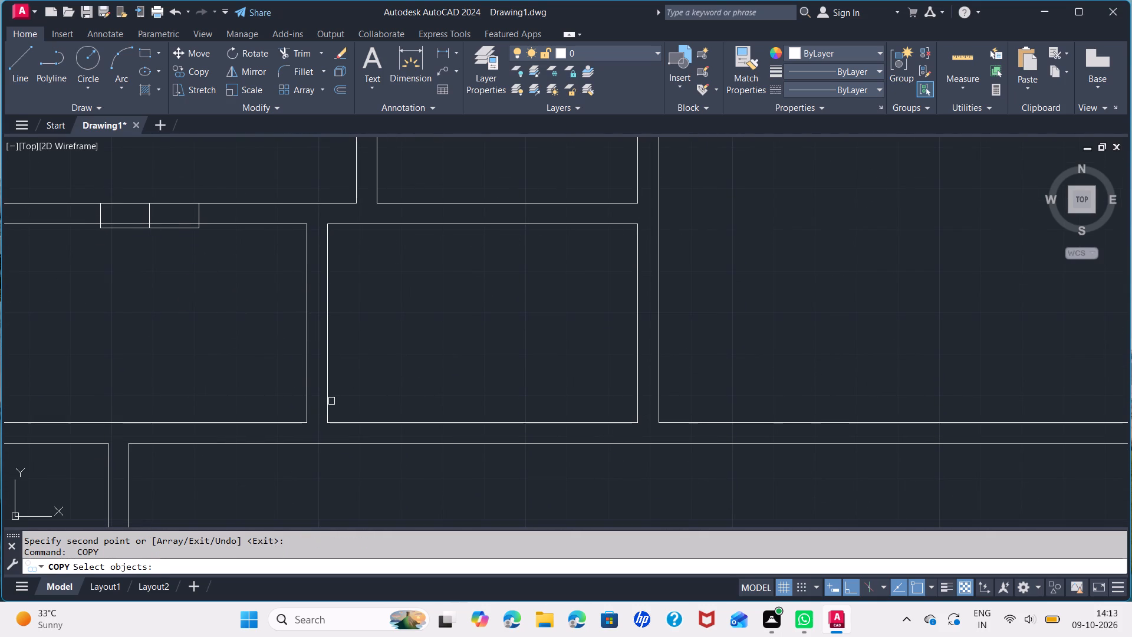
key(Escape)
text(REC)
key(space)
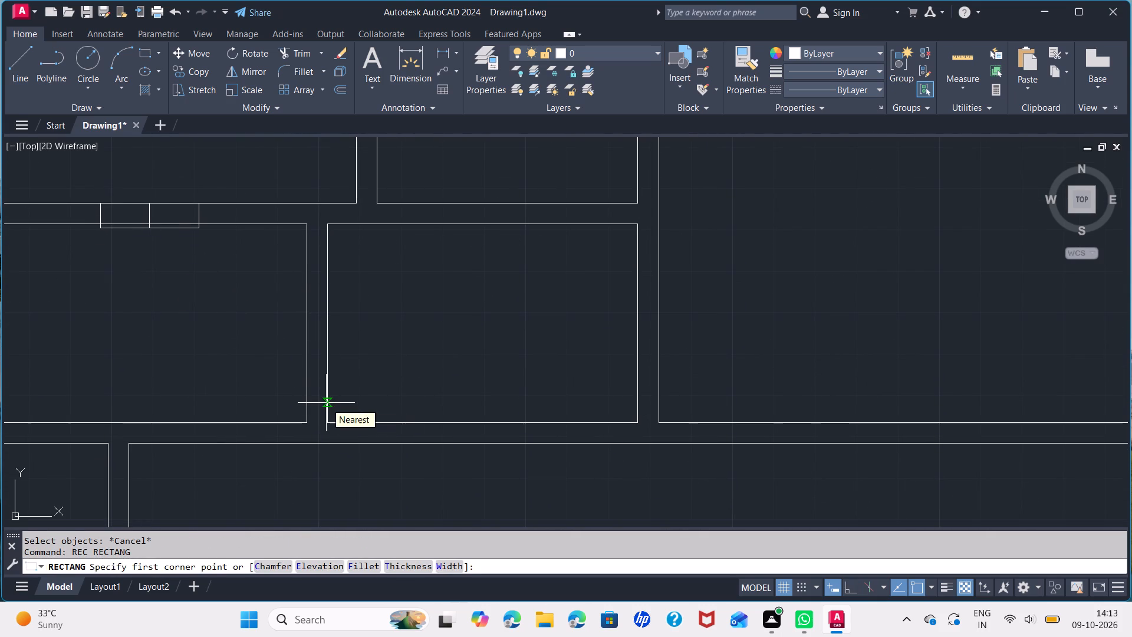
click(326, 403)
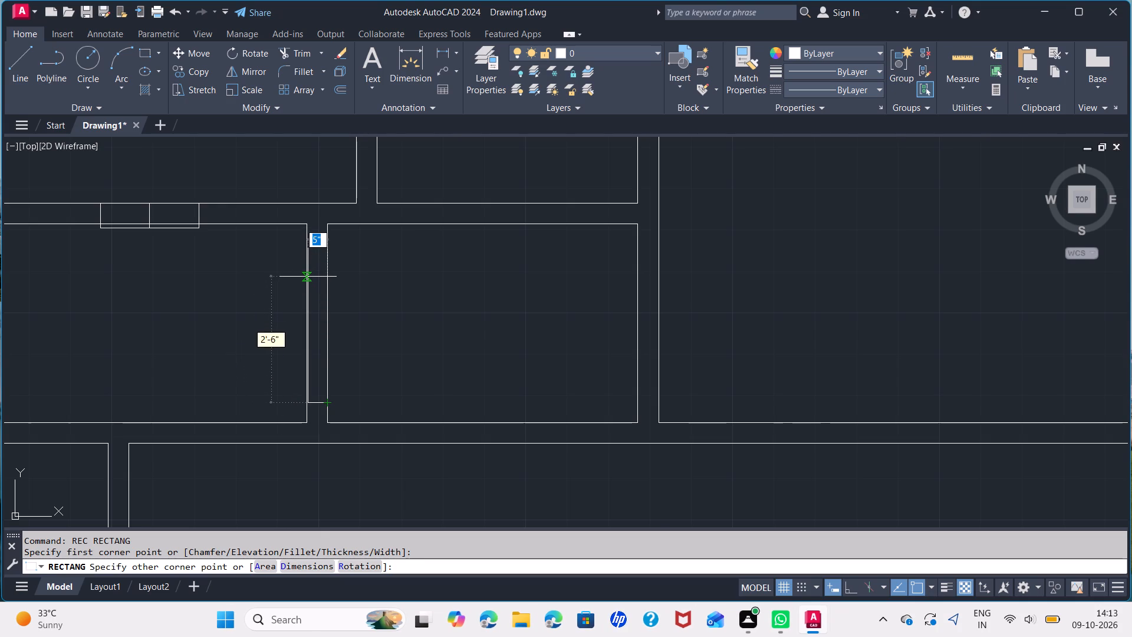
click(305, 275)
Draw a 5' long rectangle in the wall below the lower-right small room, starting at the room's bottom-right corner.
scroll(370, 295, down, 1)
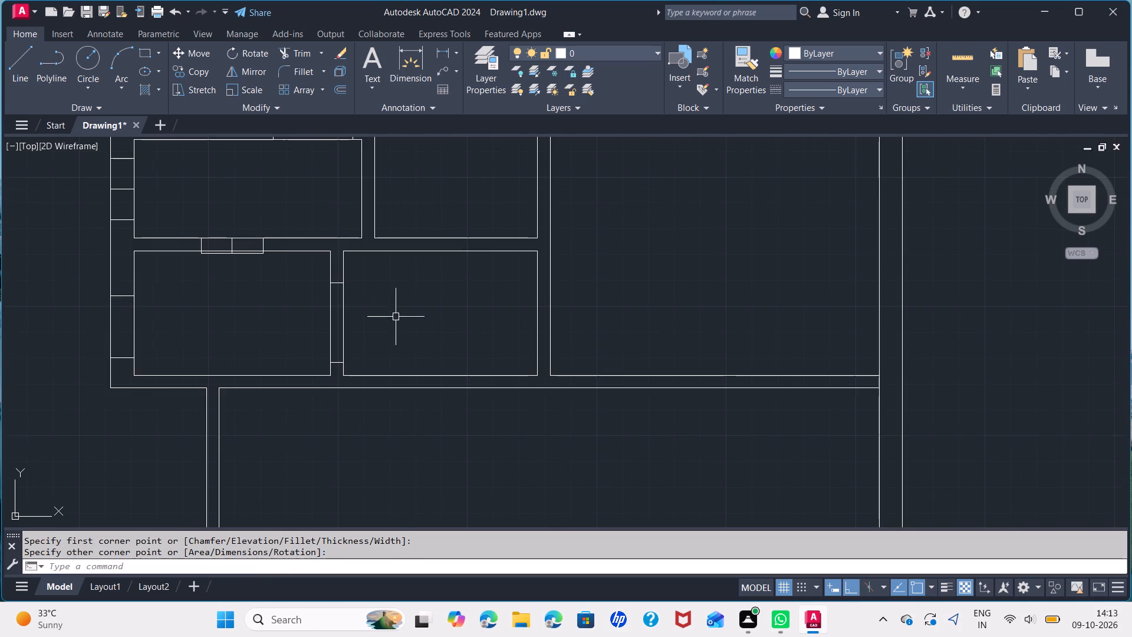
middle_drag(396, 317, 338, 345)
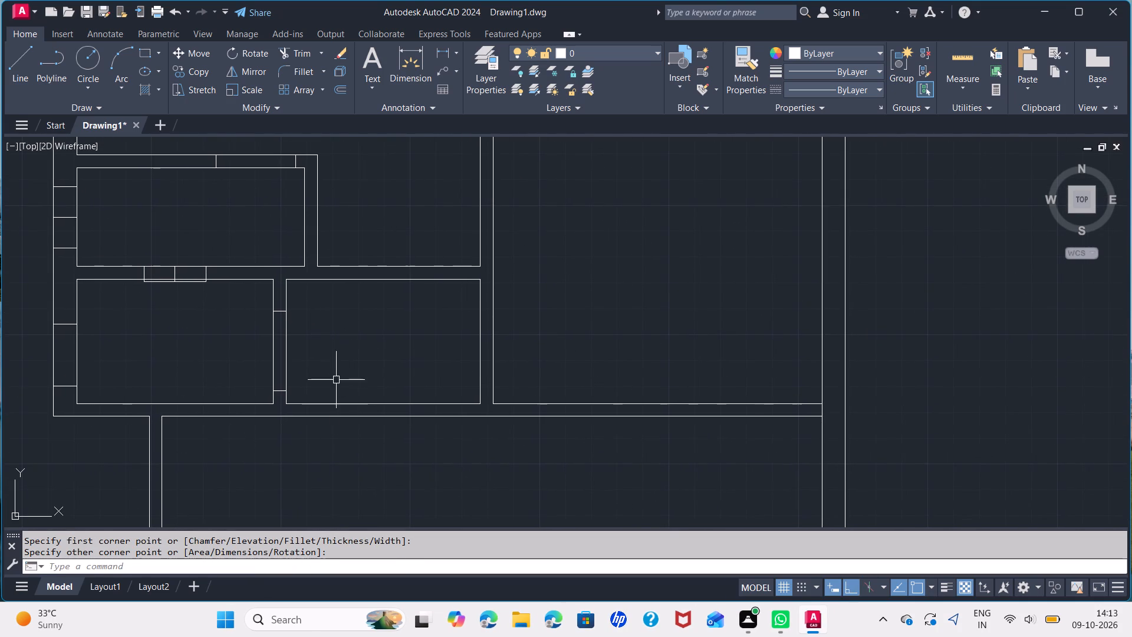
scroll(335, 372, down, 1)
middle_drag(335, 365, 223, 326)
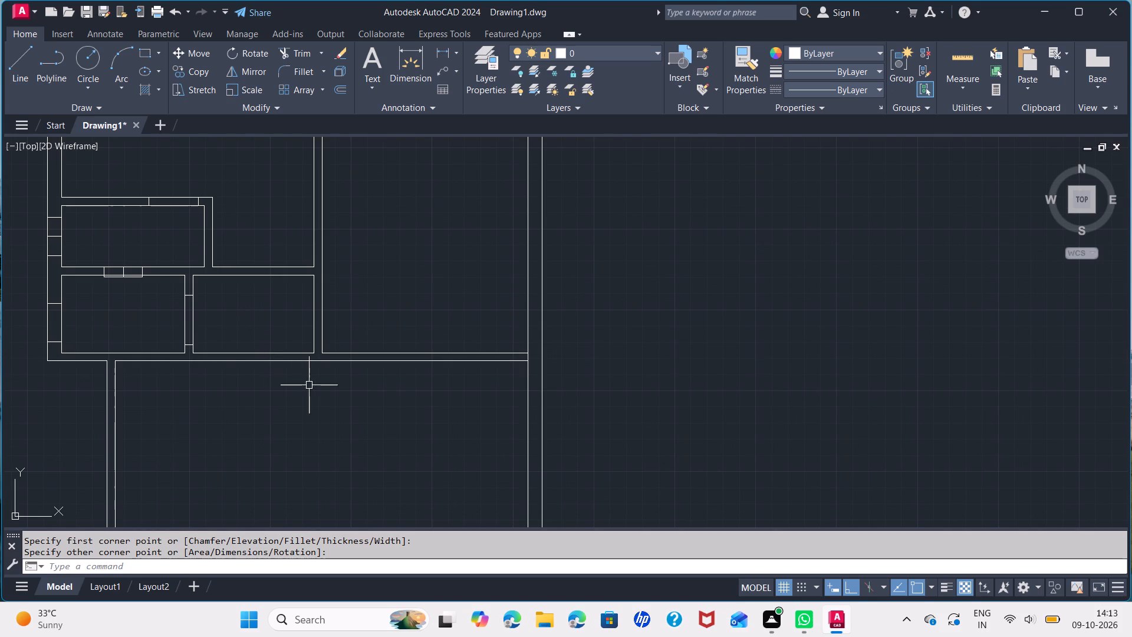
scroll(303, 359, up, 1)
middle_drag(303, 359, 333, 328)
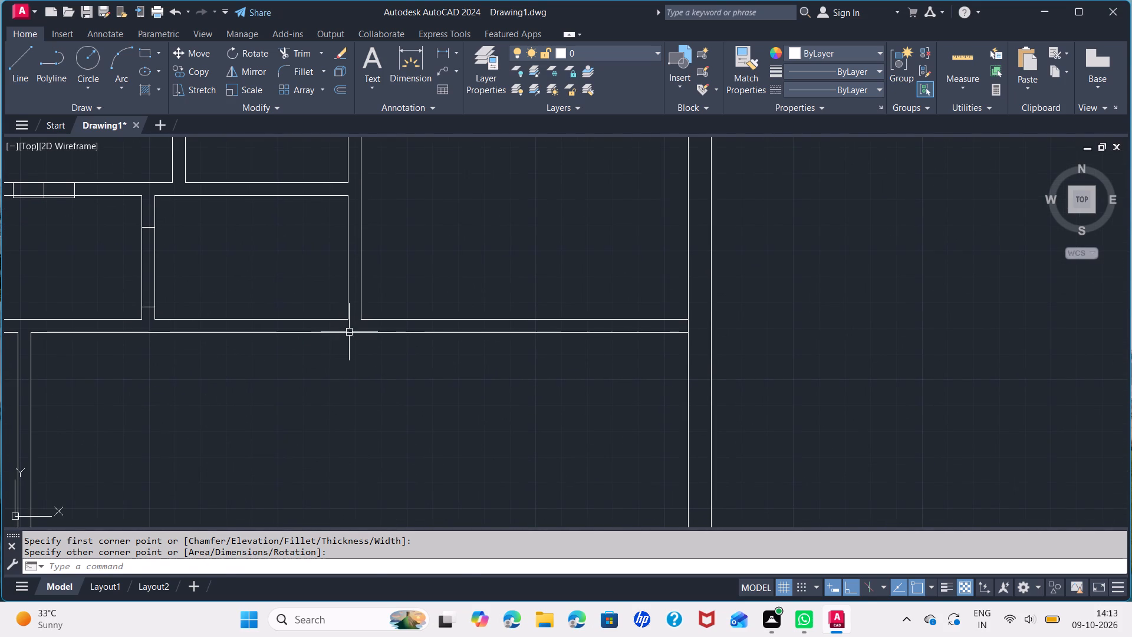
key(space)
click(350, 320)
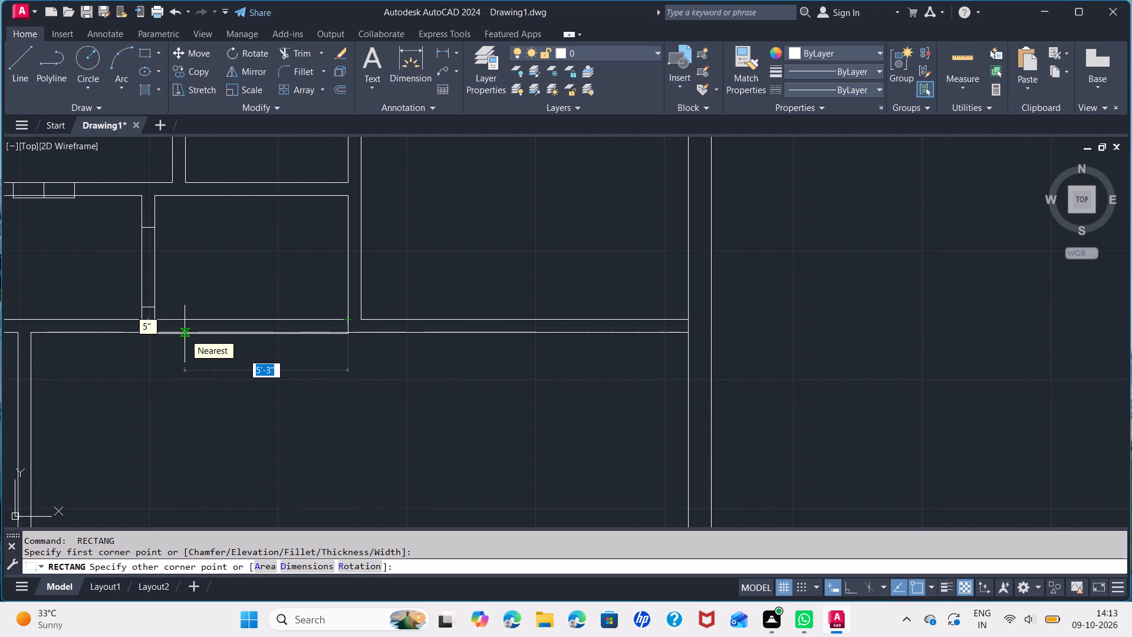
text(5')
key(Return)
Stretch the lower edge of the 5' rectangle up to meet the wall's lower line.
key(space)
scroll(238, 288, down, 1)
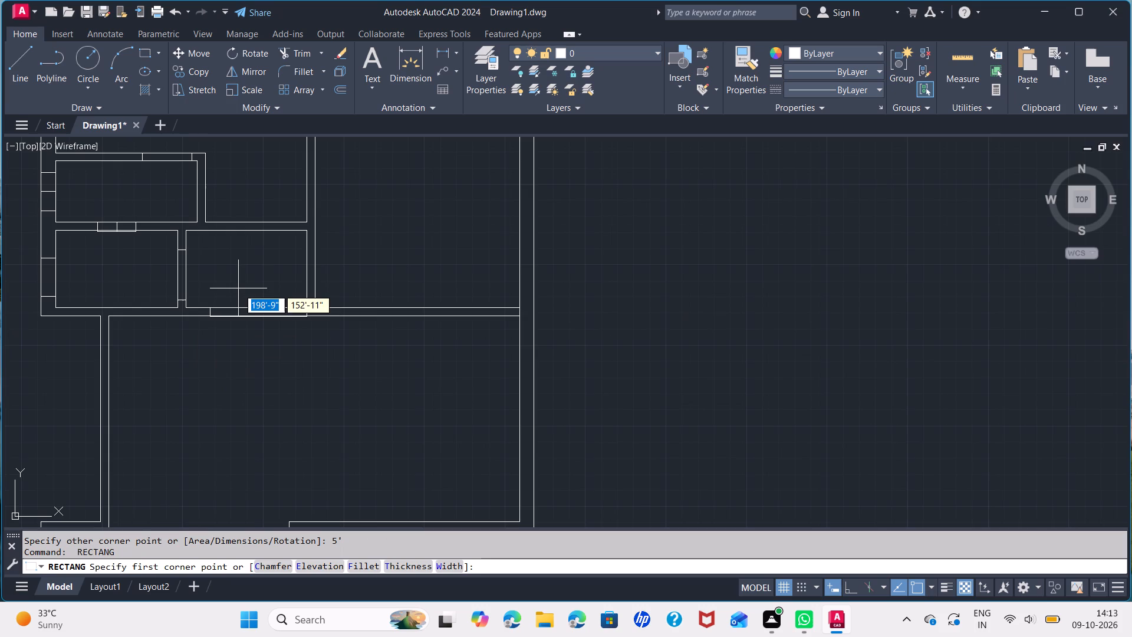
scroll(246, 312, up, 4)
scroll(367, 370, down, 1)
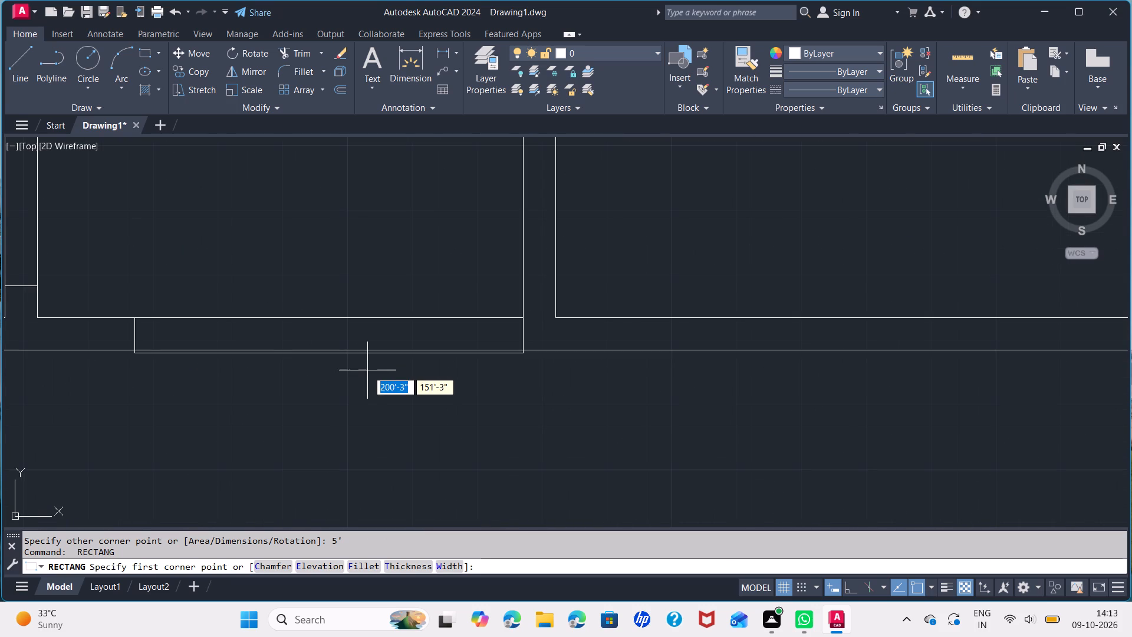
key(Escape)
click(374, 354)
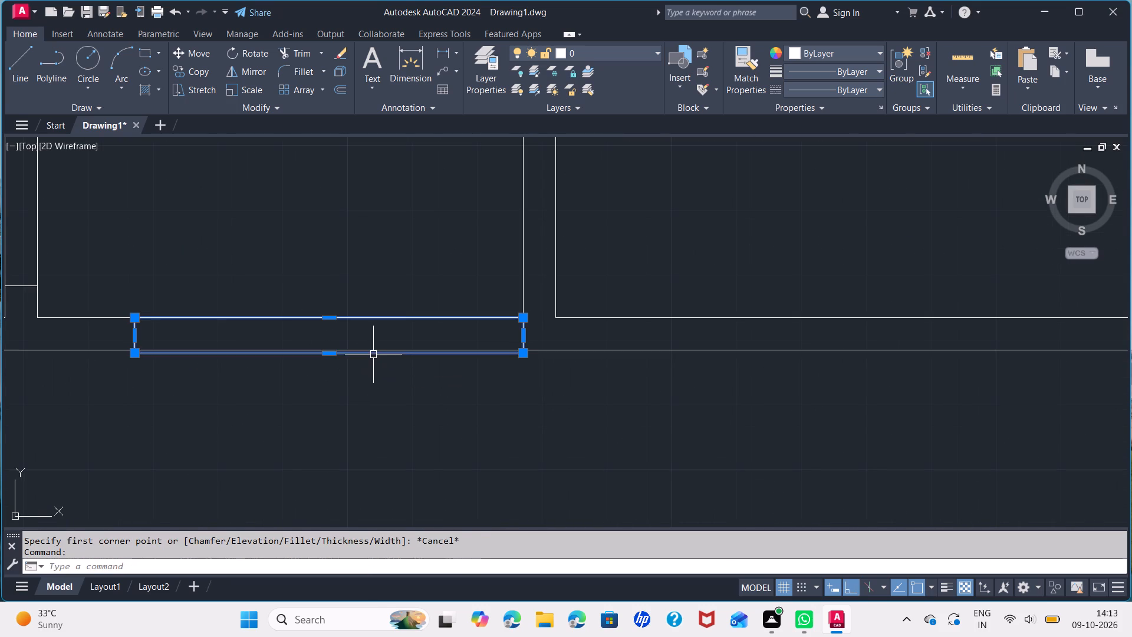
click(328, 356)
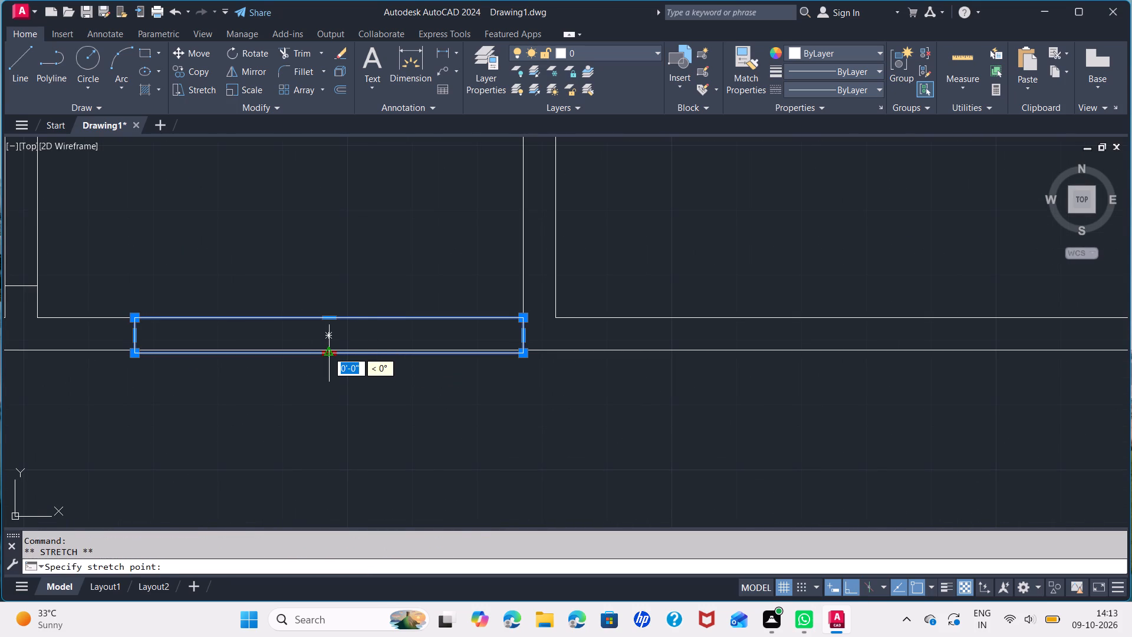
scroll(328, 350, up, 3)
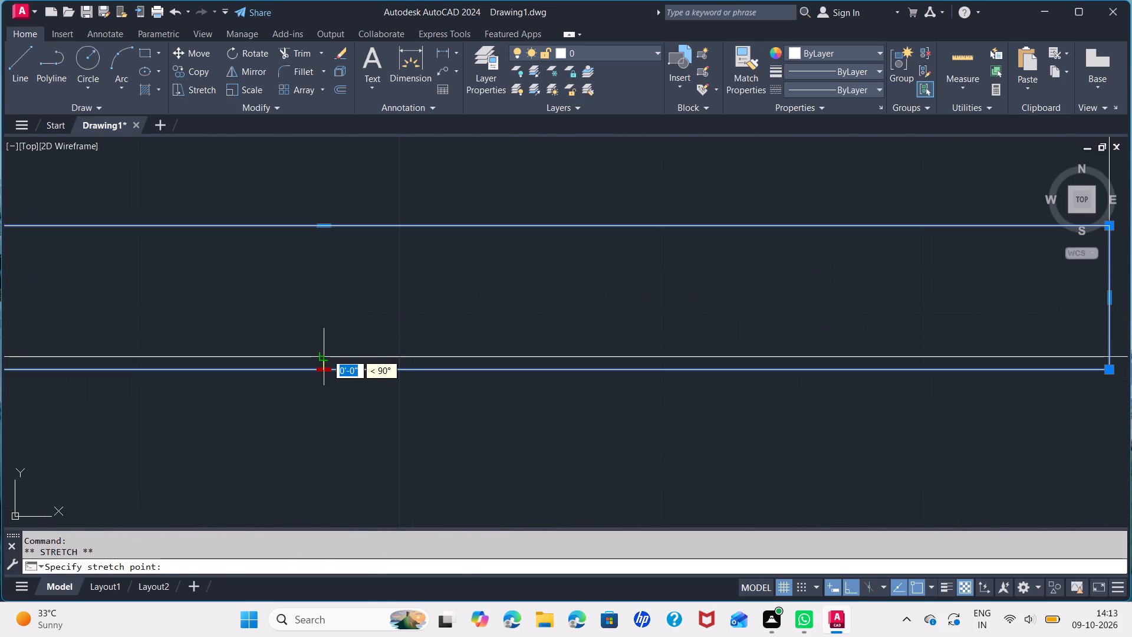
click(327, 354)
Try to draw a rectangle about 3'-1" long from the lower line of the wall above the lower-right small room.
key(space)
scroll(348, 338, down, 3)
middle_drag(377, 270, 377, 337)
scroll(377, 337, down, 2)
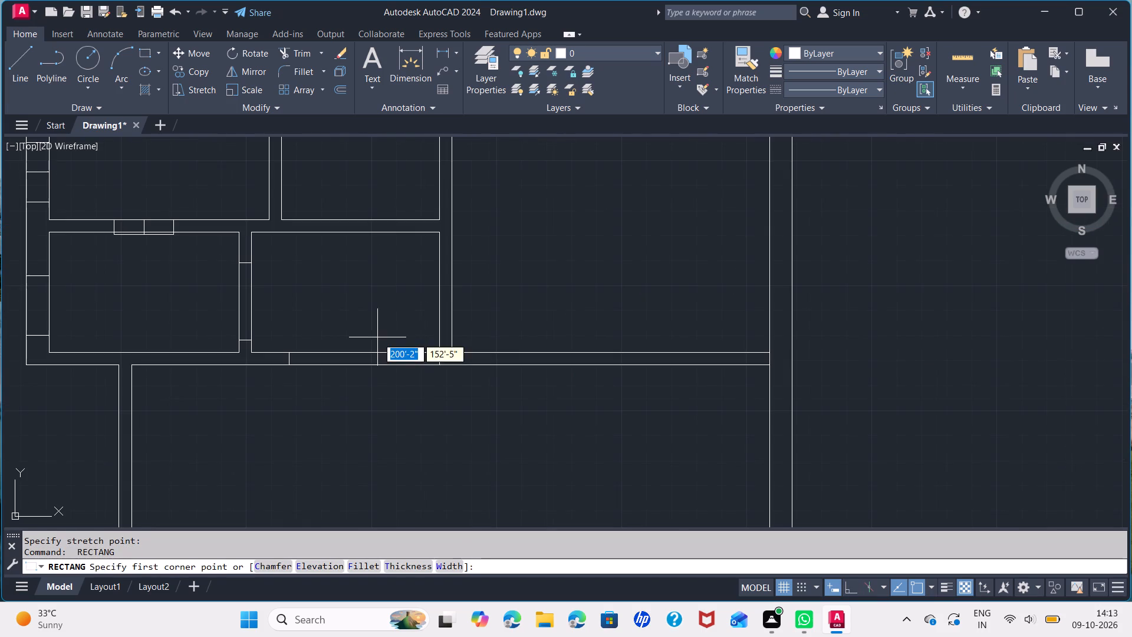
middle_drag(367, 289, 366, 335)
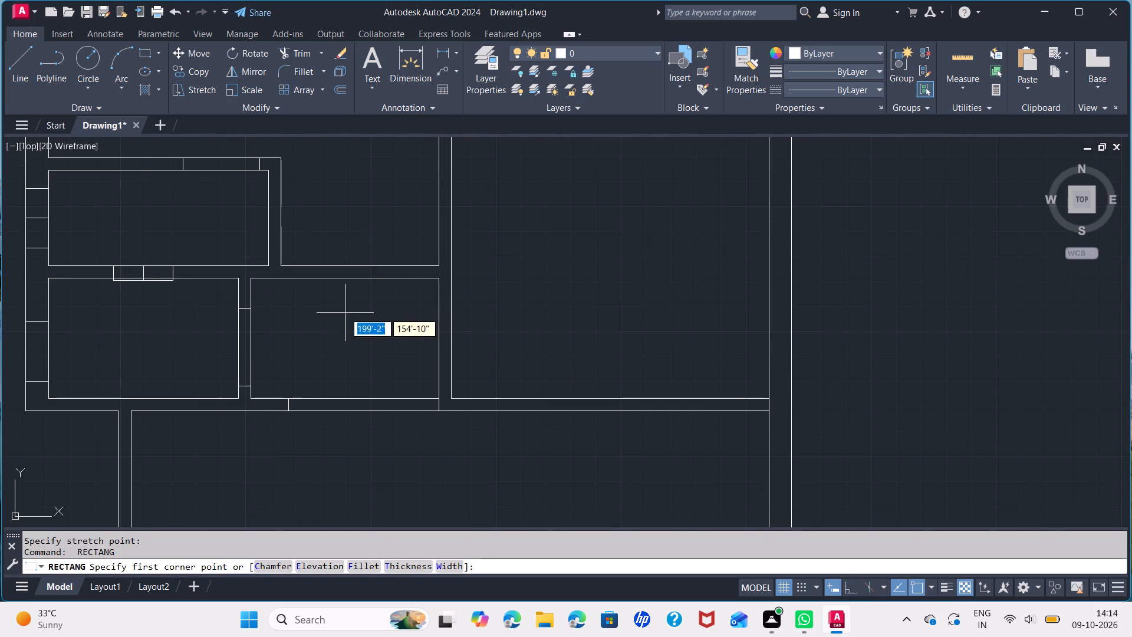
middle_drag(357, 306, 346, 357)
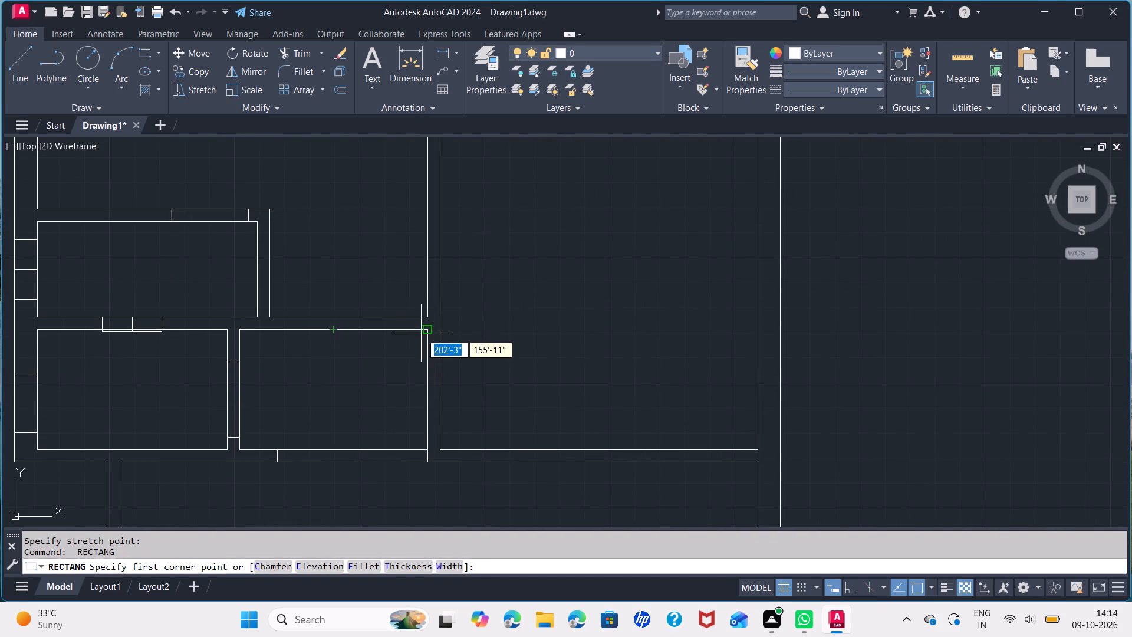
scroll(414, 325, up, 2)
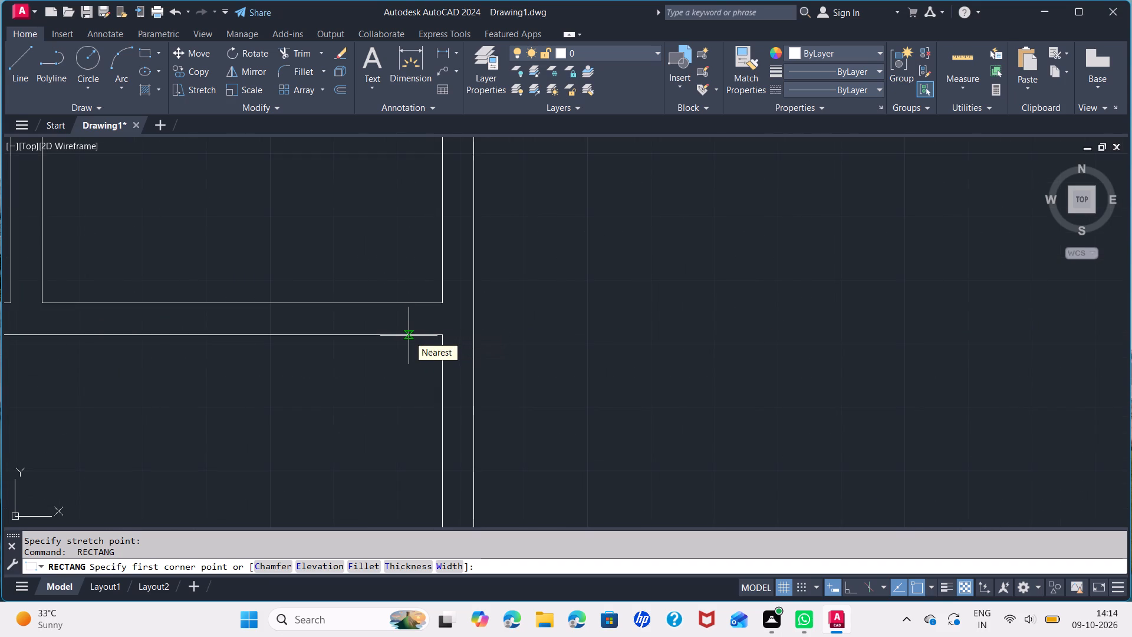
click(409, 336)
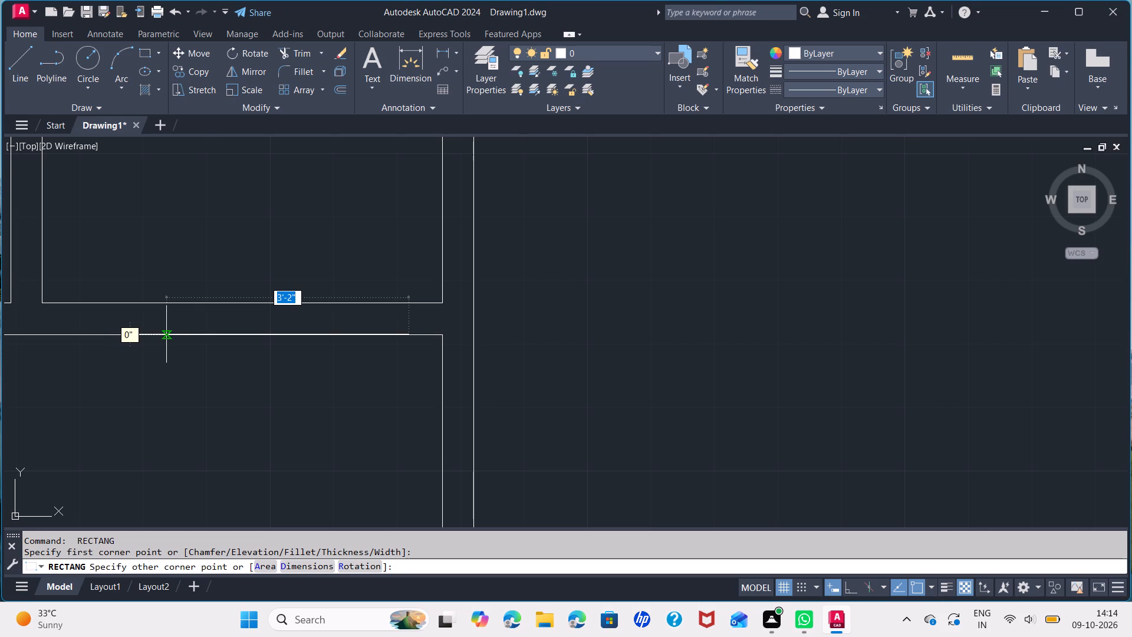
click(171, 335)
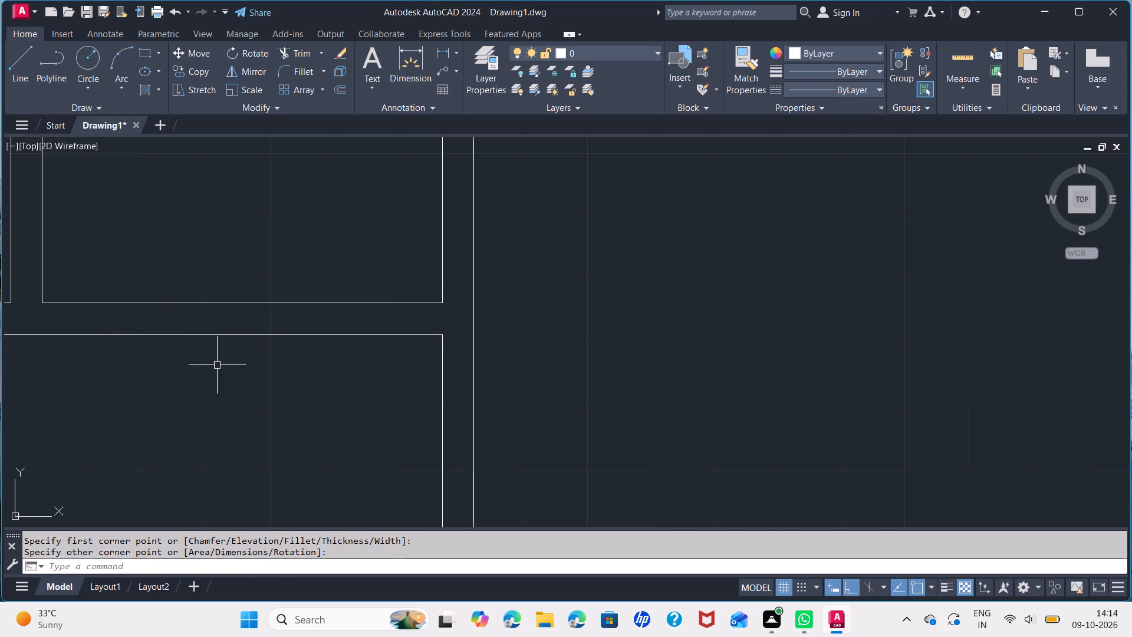
Draw a rectangle about 3'-1" long and 5" thick within the wall above the lower-right small room, near its right corner.
scroll(224, 365, down, 1)
key(space)
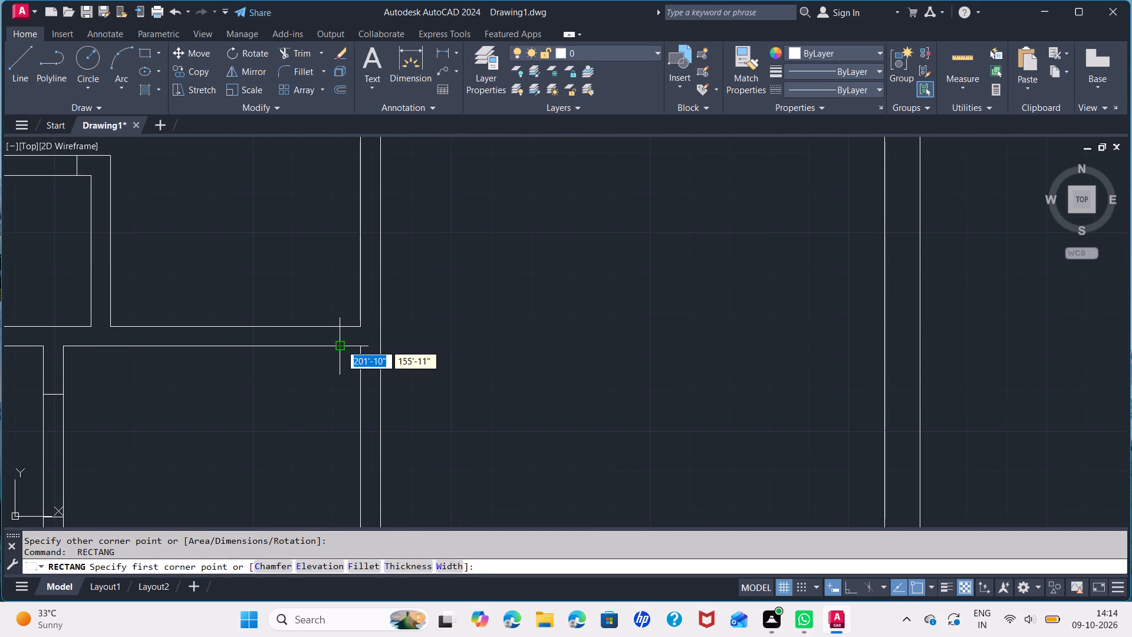
click(341, 344)
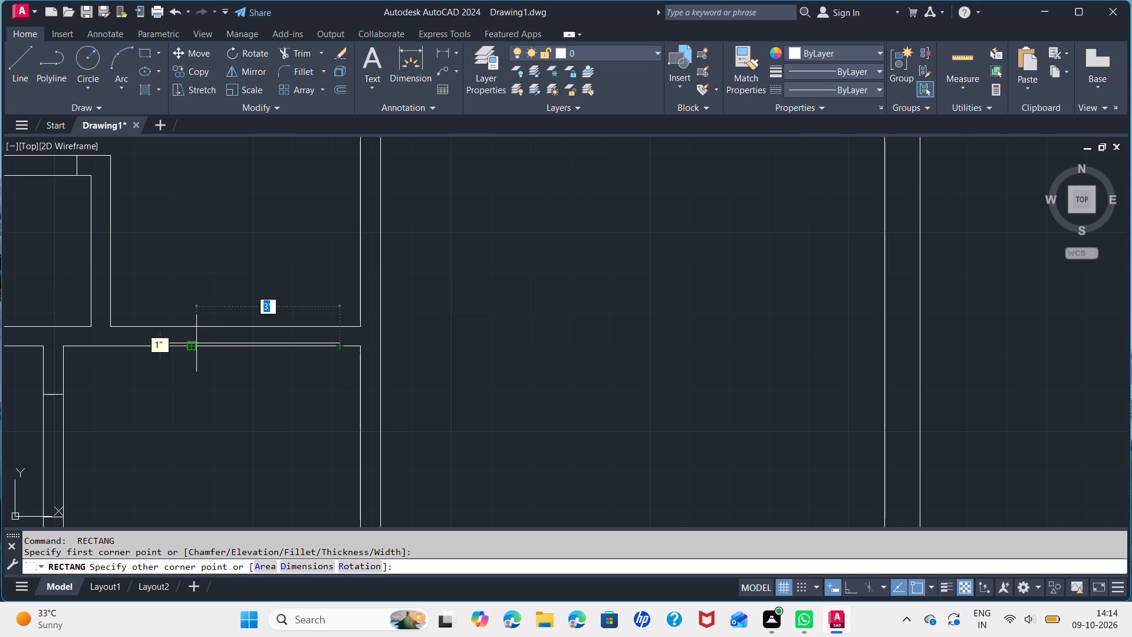
scroll(196, 343, up, 2)
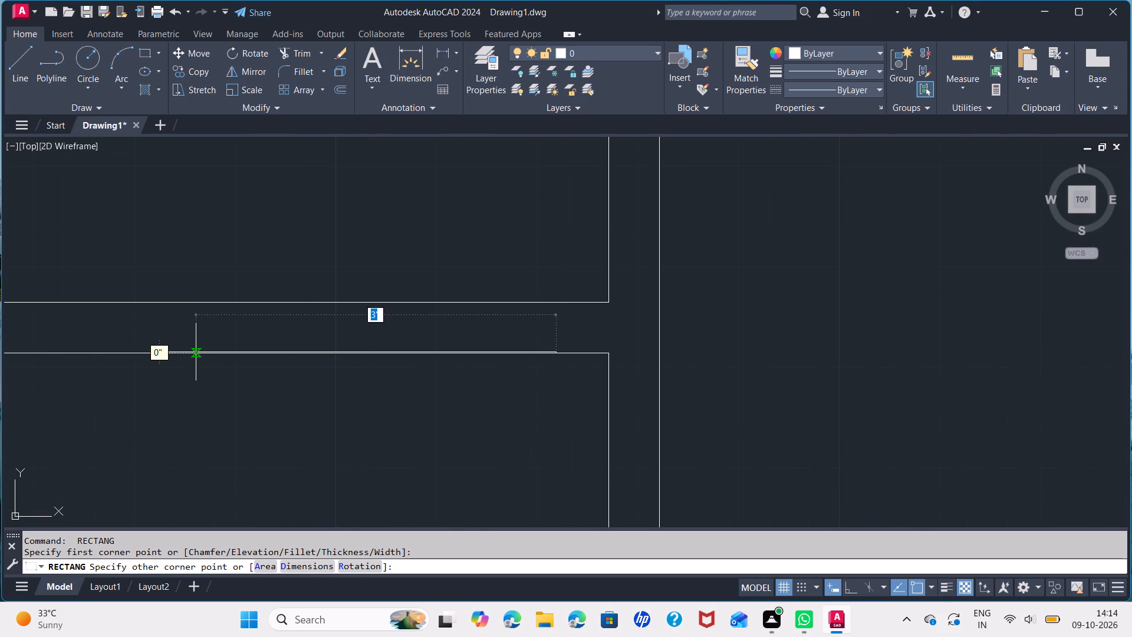
click(183, 303)
Draw a rectangle about 3'-2" long and 5" thick within the wall on the right side of the lower-right small room.
scroll(243, 400, down, 2)
middle_drag(268, 422, 241, 300)
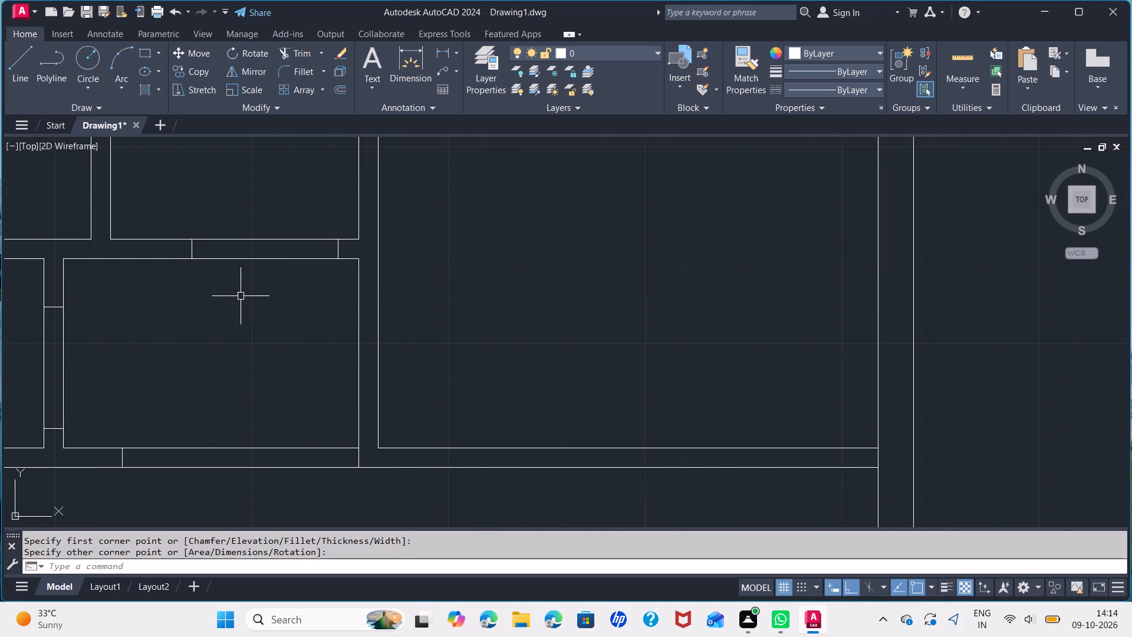
scroll(241, 296, down, 1)
middle_drag(252, 333, 308, 282)
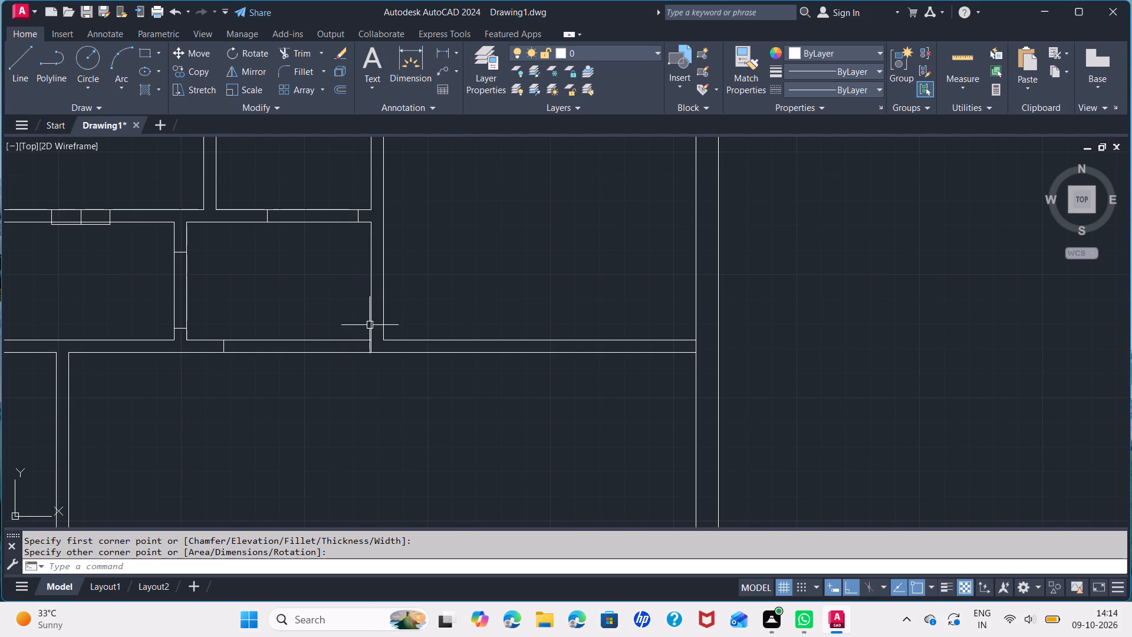
scroll(370, 330, up, 1)
key(space)
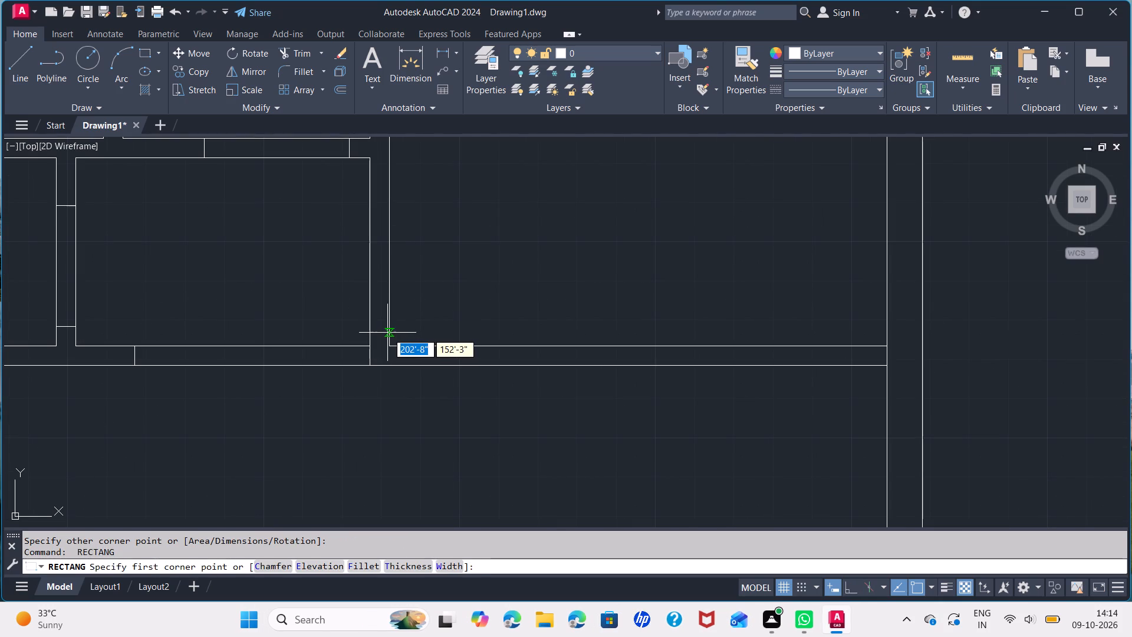
click(389, 334)
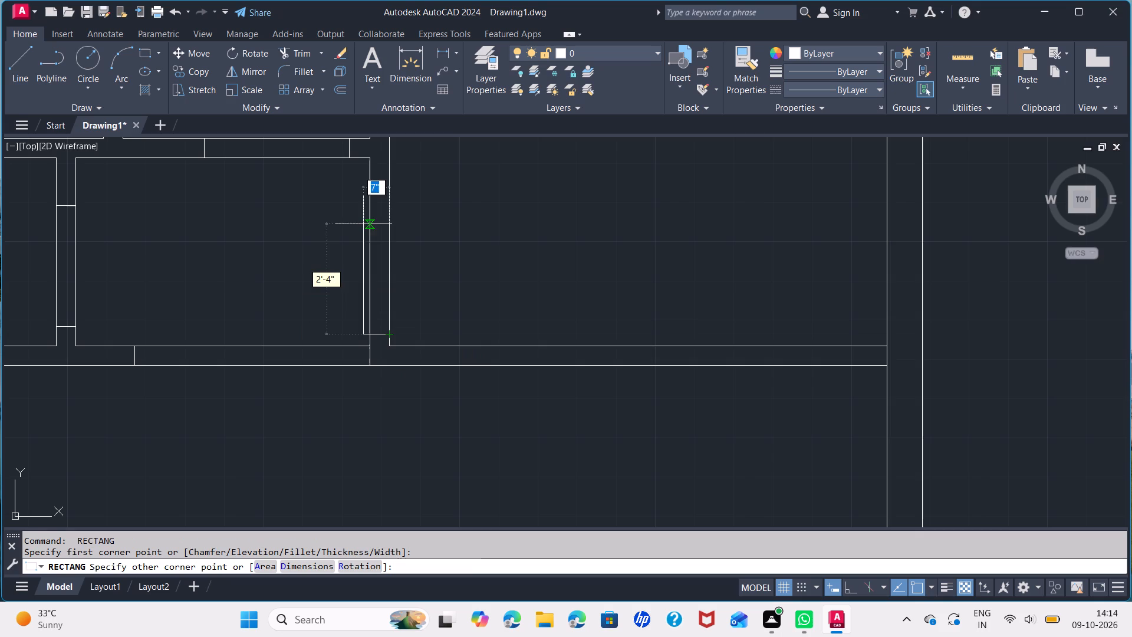
click(369, 188)
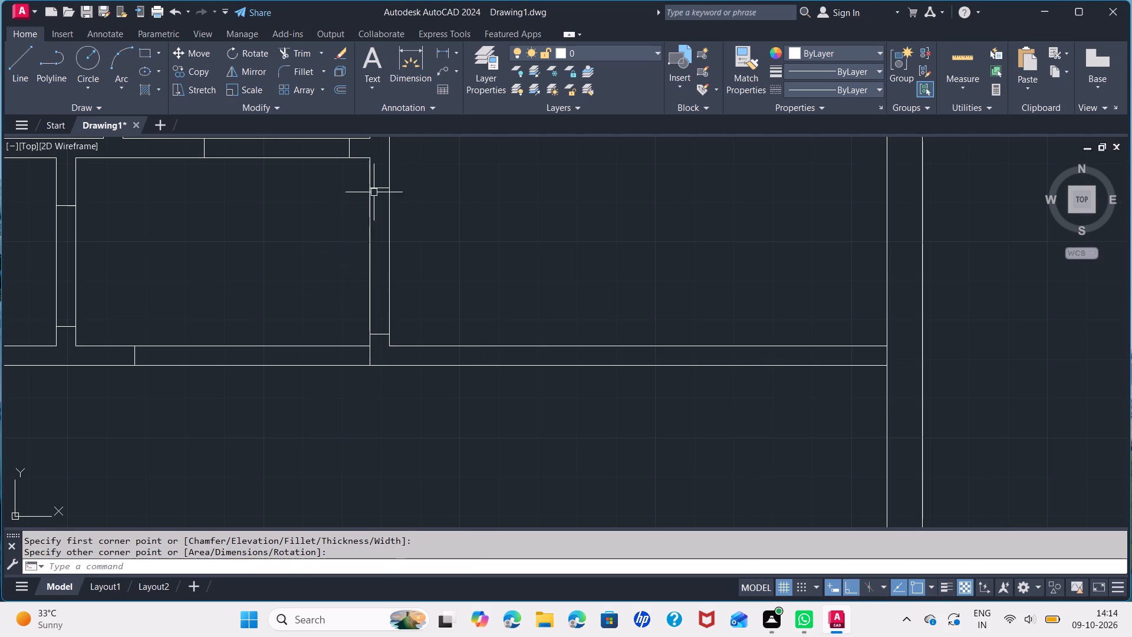
Draw a rectangle about 4'-8" long within the wall above the large right-hand room, starting just right of the small top room.
scroll(506, 268, down, 3)
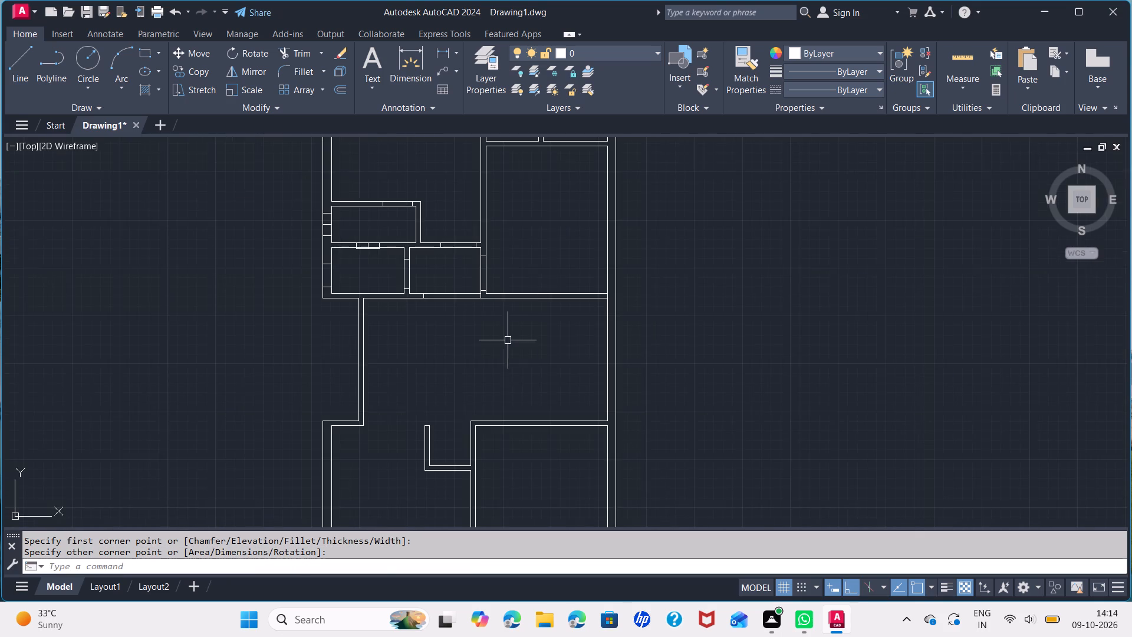
middle_drag(508, 353, 542, 276)
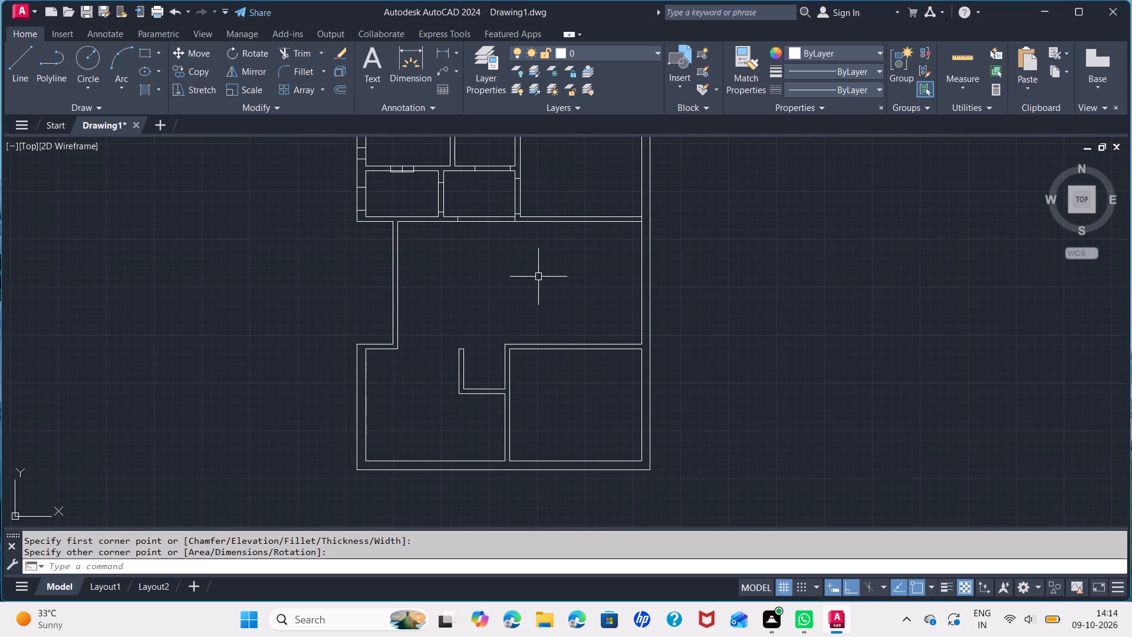
middle_drag(606, 209, 553, 419)
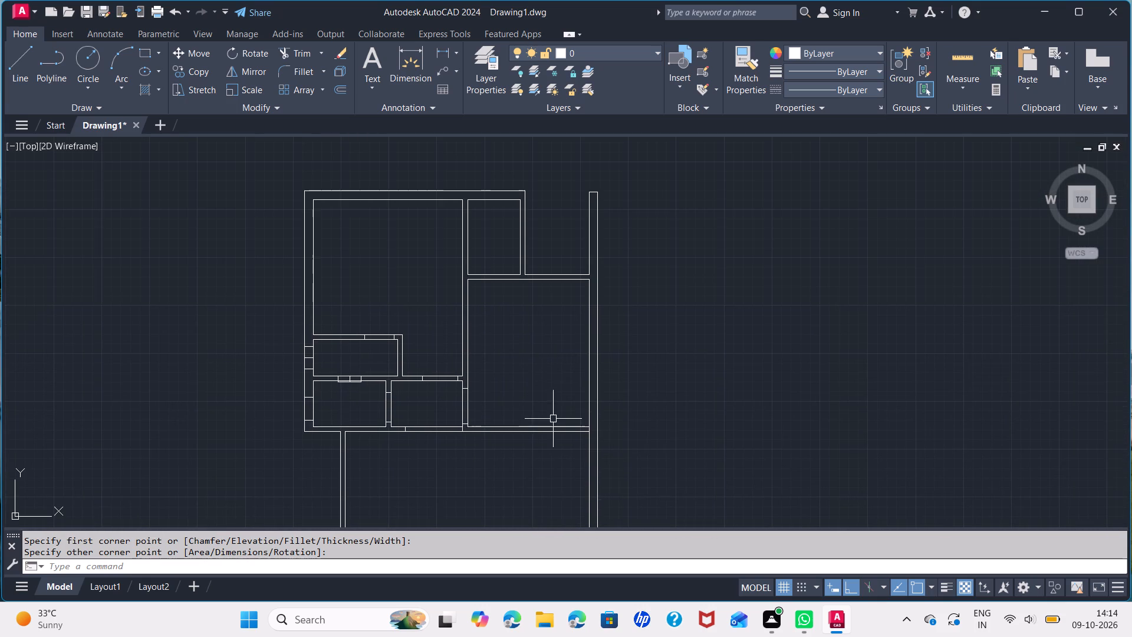
scroll(553, 312, up, 1)
middle_drag(553, 300, 547, 356)
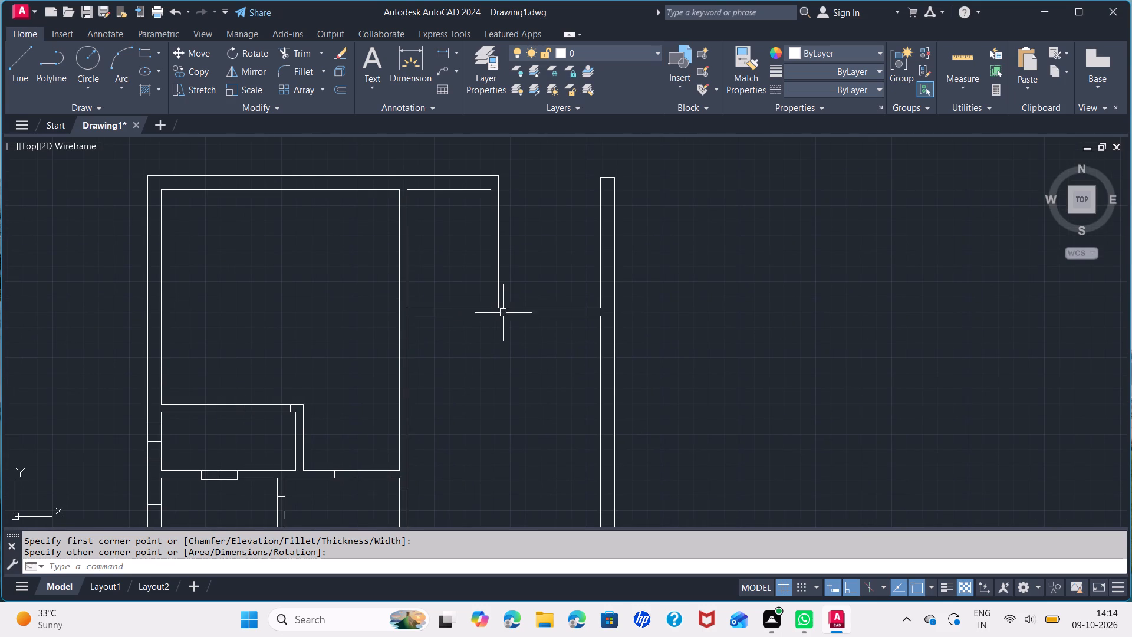
scroll(516, 319, up, 1)
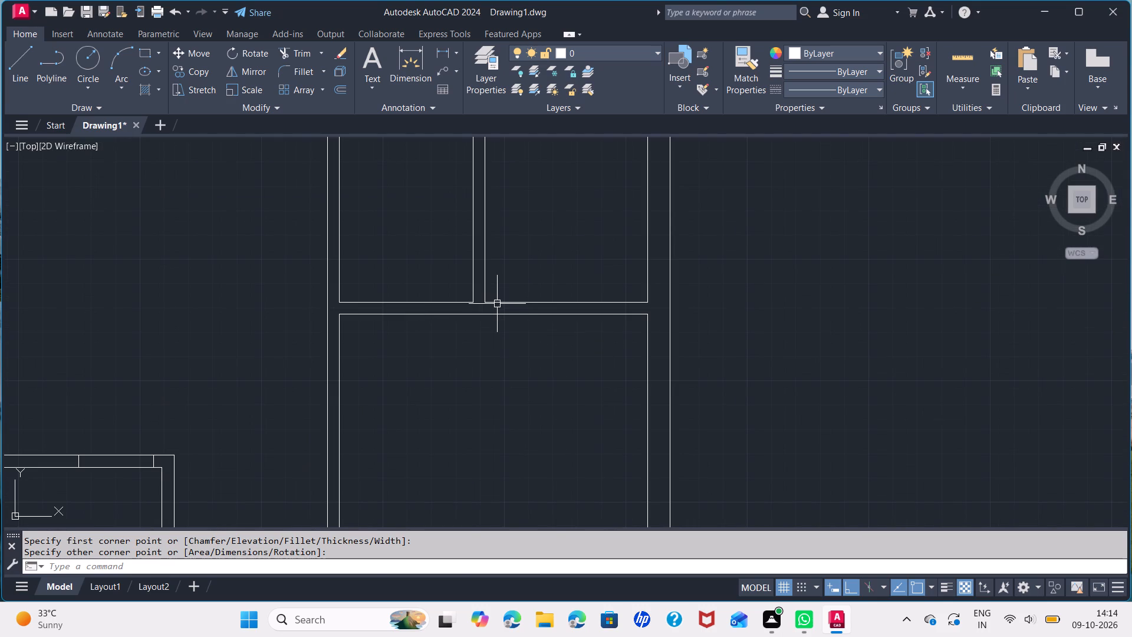
key(space)
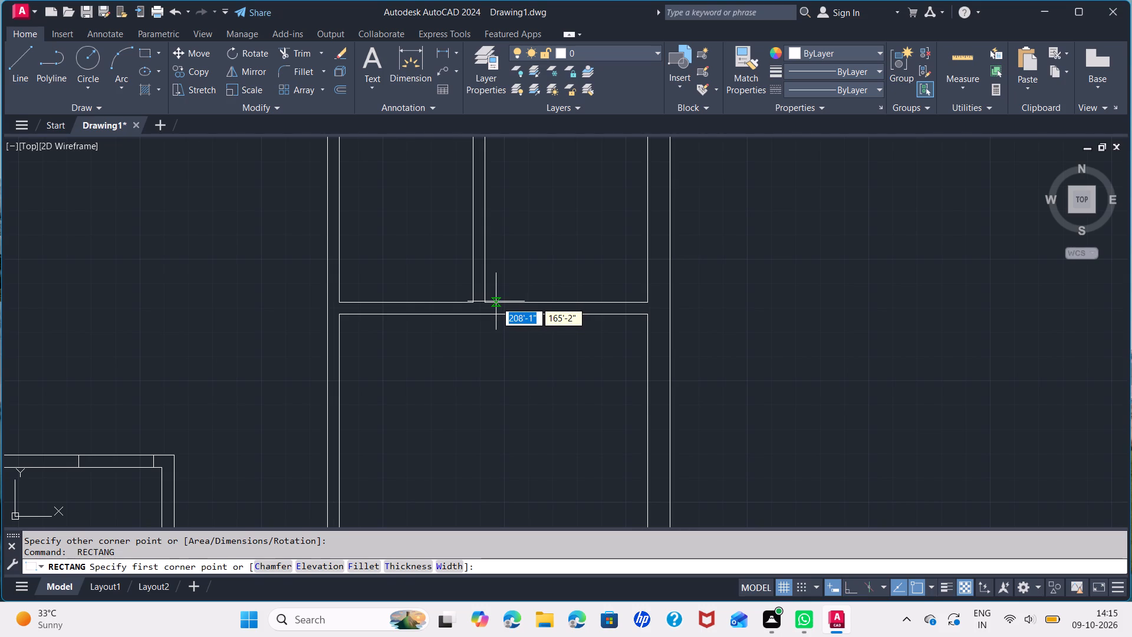
click(496, 301)
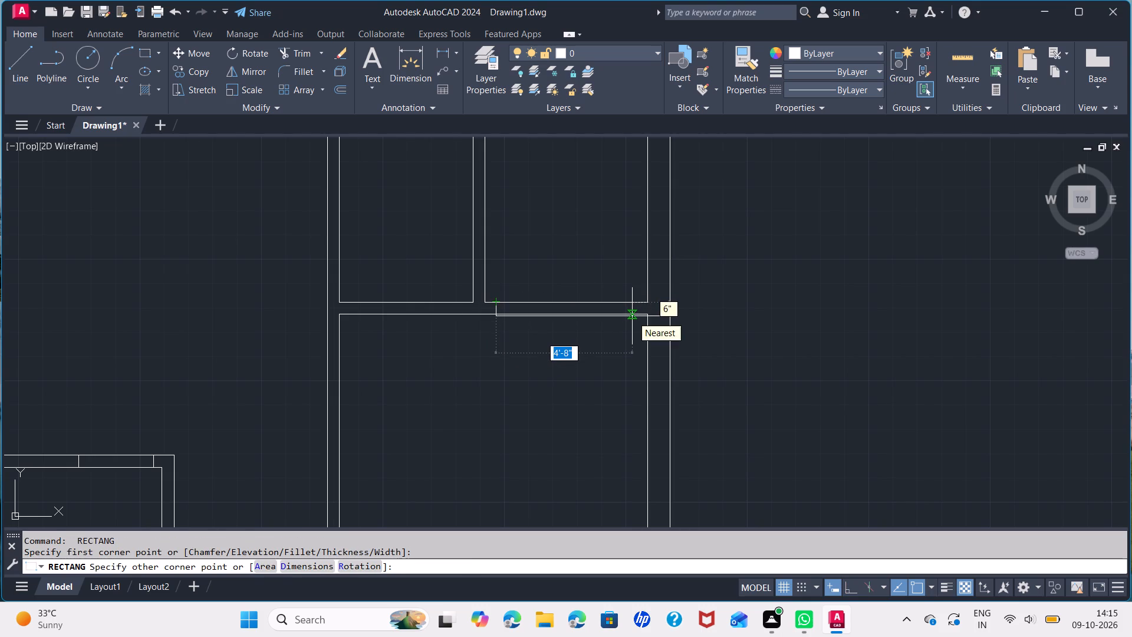
click(630, 314)
Draw a 5" by 3'-3" rectangle in the small top room's right wall, from the wall's midpoint down to its outer bottom corner.
scroll(575, 382, down, 2)
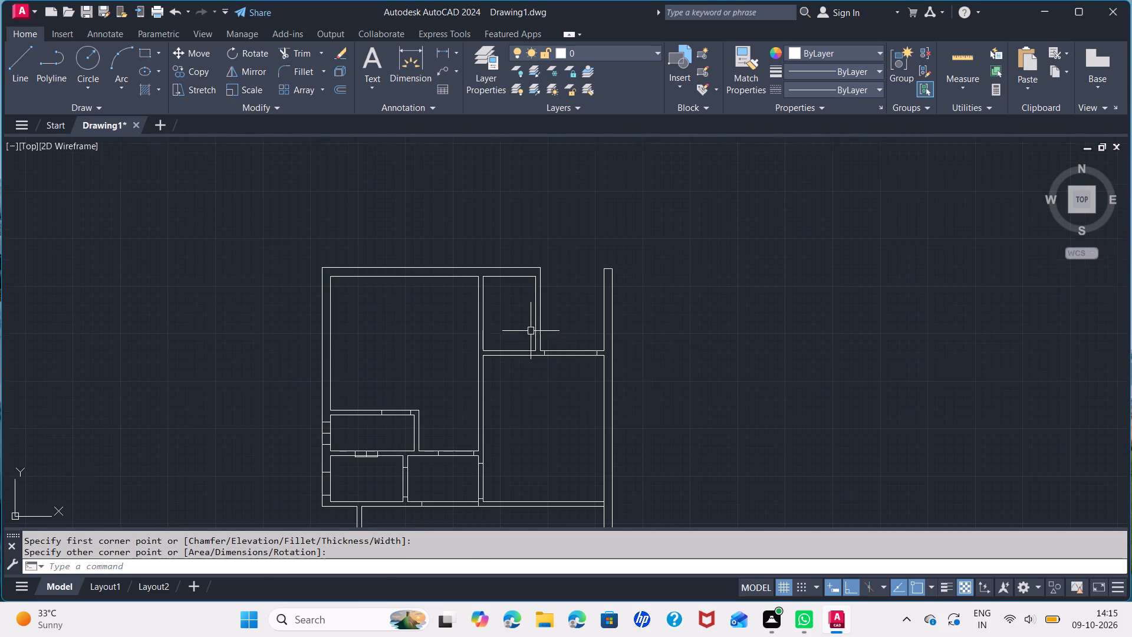
scroll(531, 331, up, 2)
middle_drag(509, 285, 518, 322)
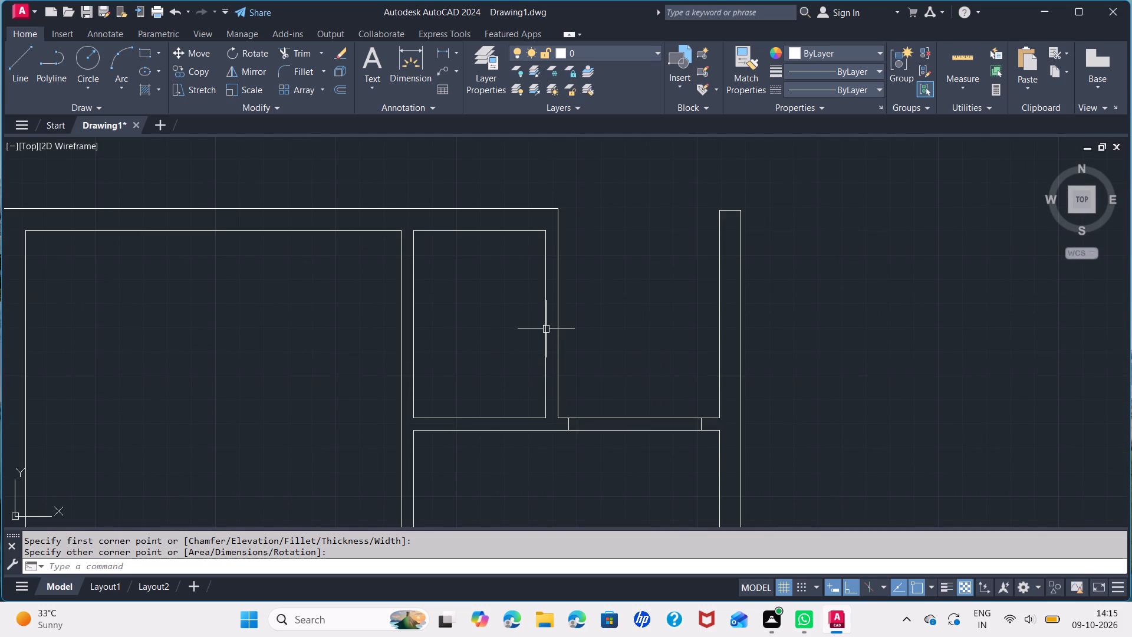
click(544, 328)
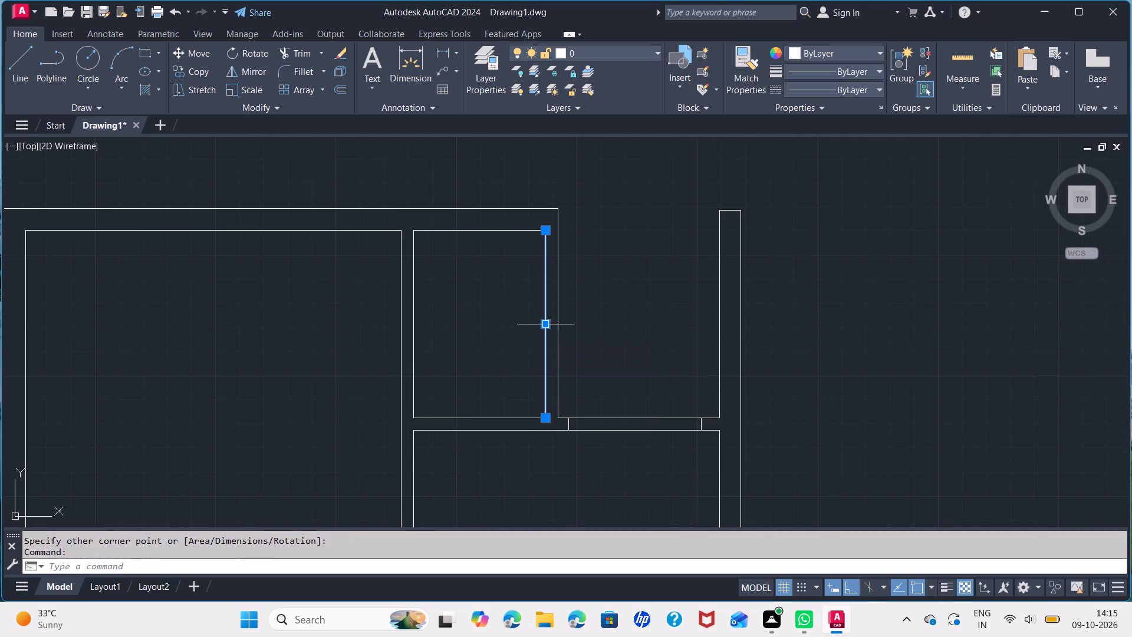
key(space)
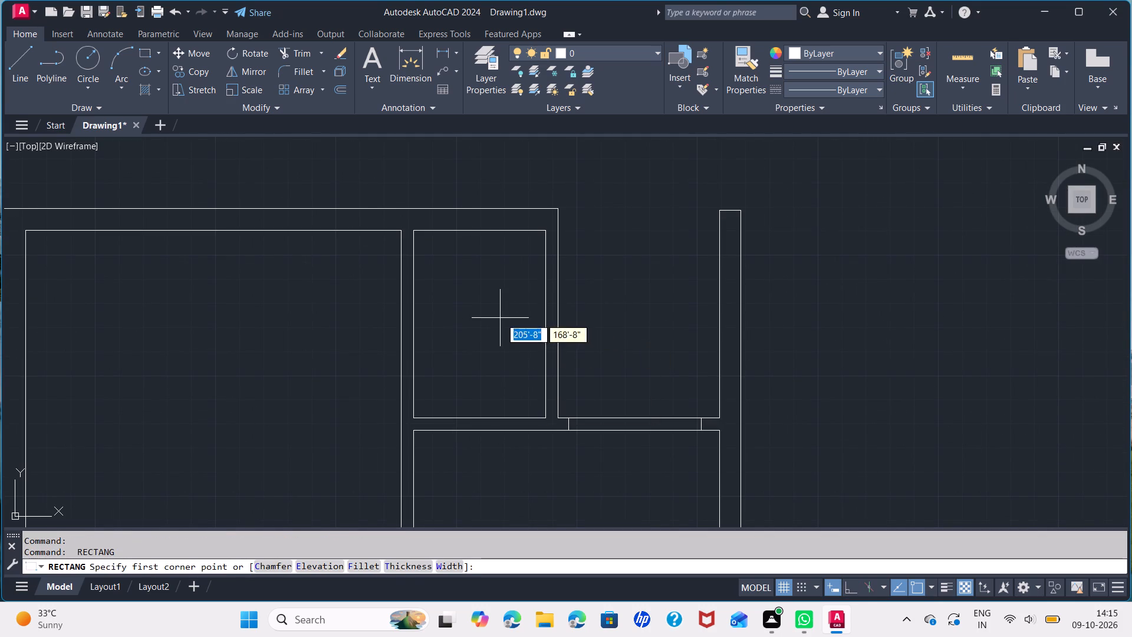
click(545, 331)
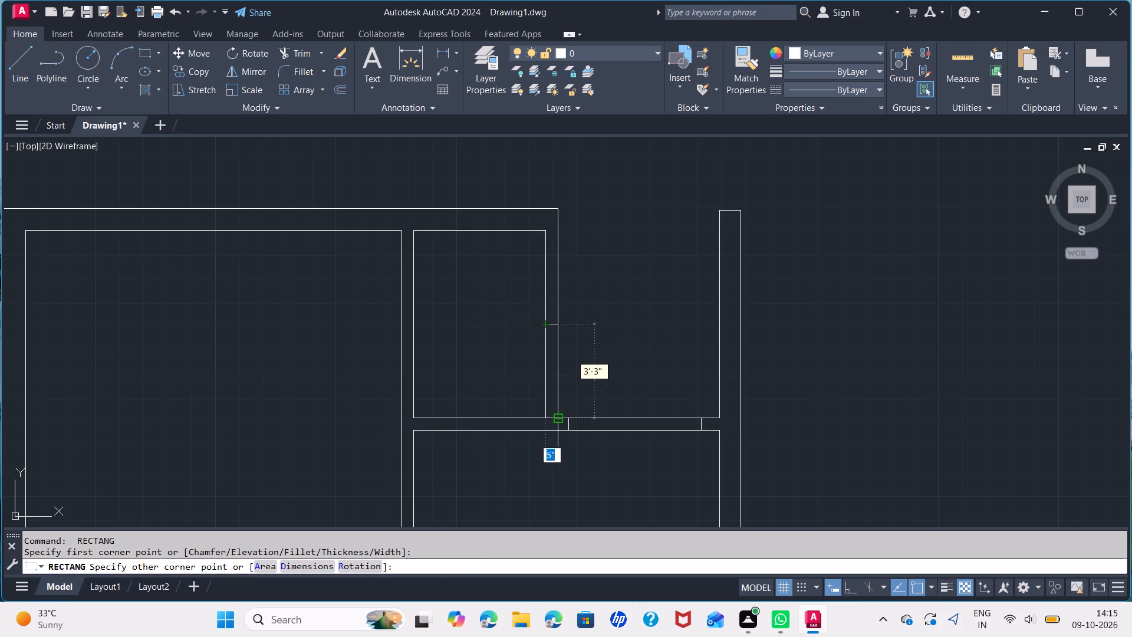
click(558, 417)
Stretch the upper edge of the rectangle in the small top room's right wall down by 3".
scroll(572, 383, down, 1)
scroll(553, 353, up, 3)
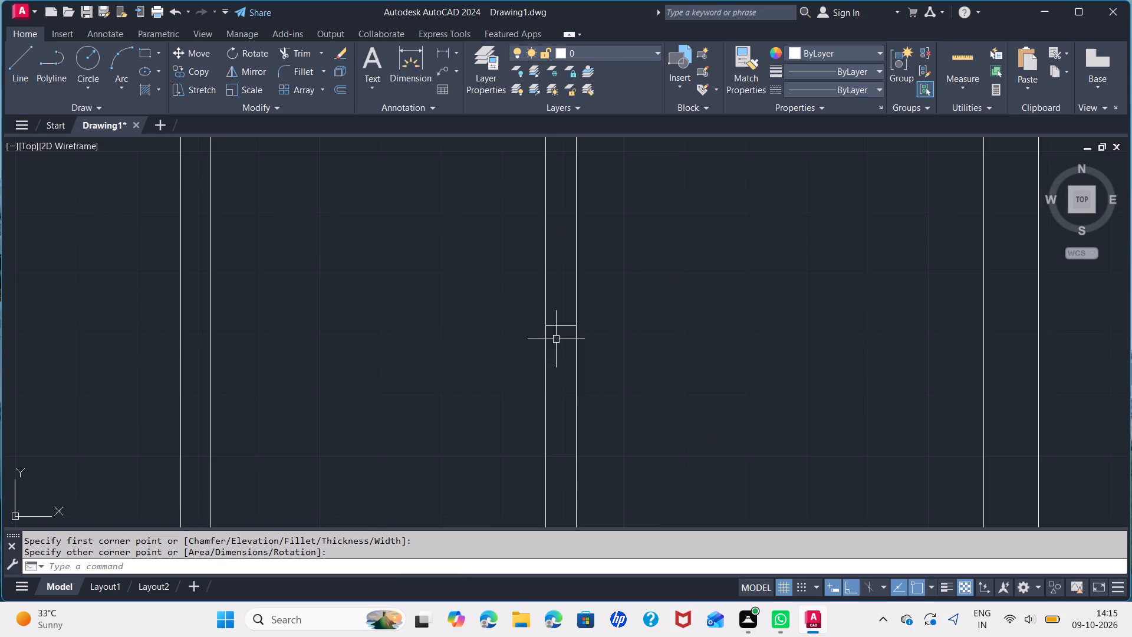
key(space)
key(Escape)
click(559, 328)
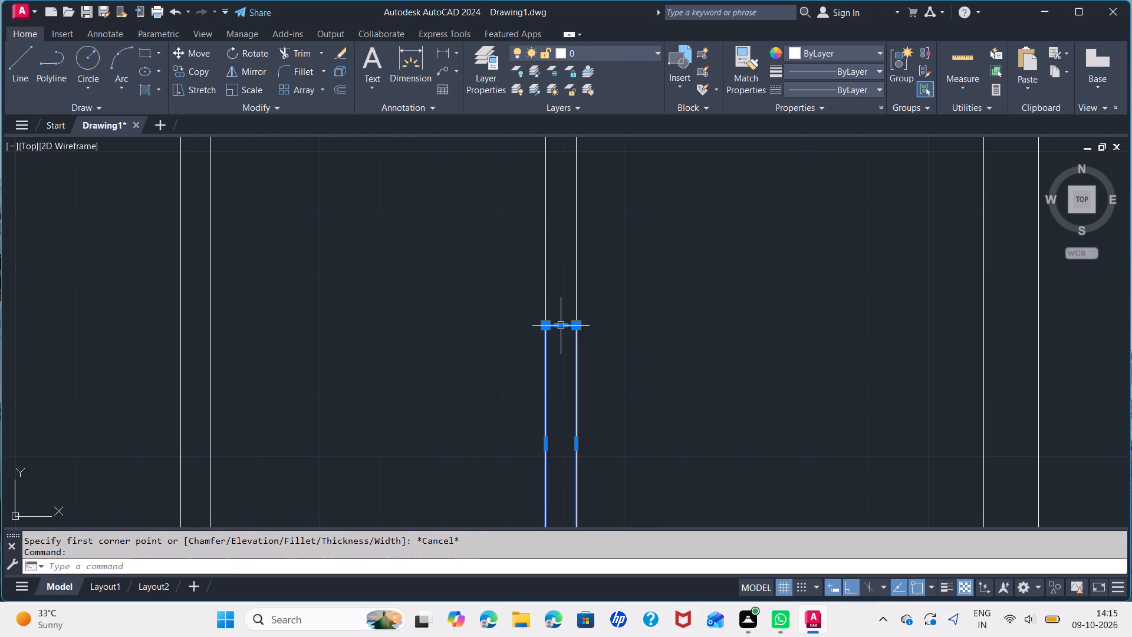
click(560, 329)
key(3)
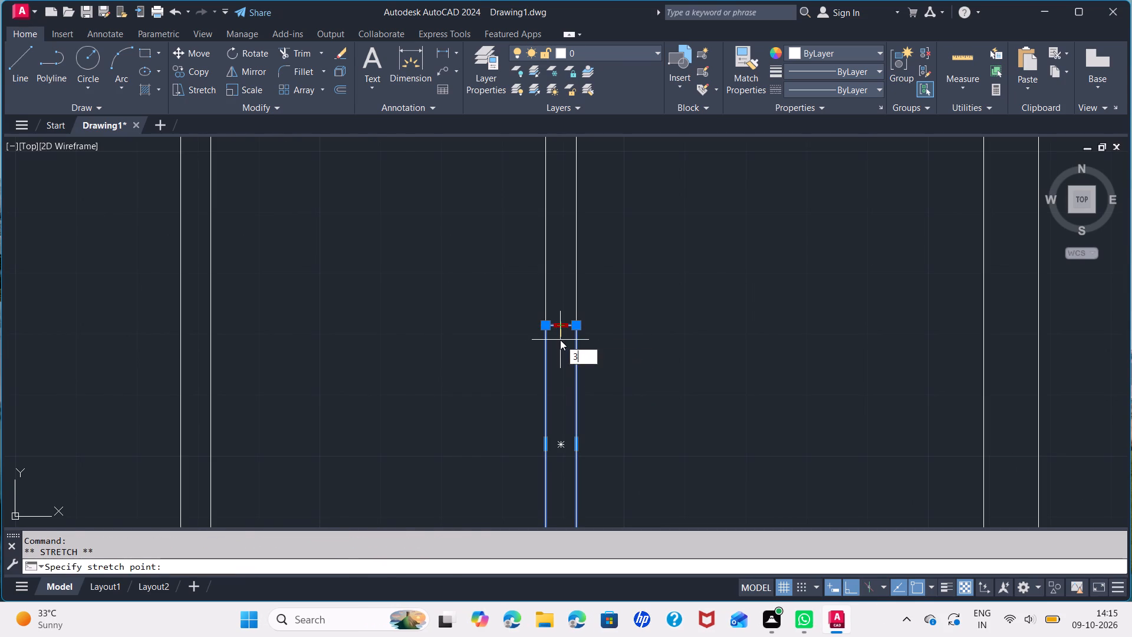
key(Return)
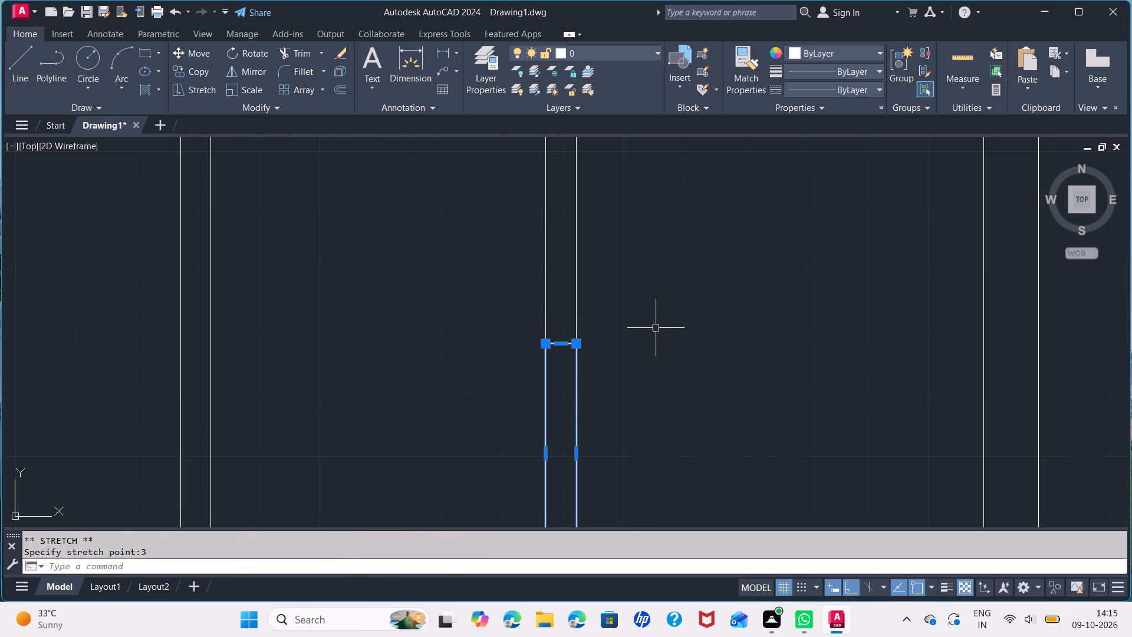
key(Escape)
Draw two adjoining rectangles, about 1' and 11" long, across the 9" outer wall above the small top room.
scroll(656, 328, down, 3)
middle_drag(653, 351, 607, 276)
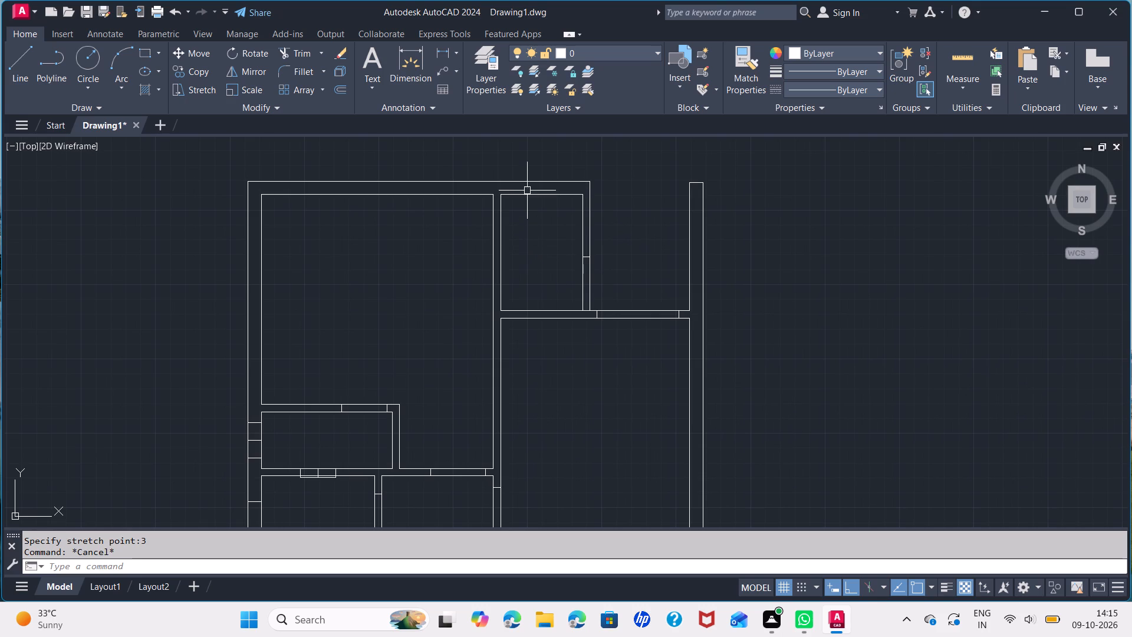
middle_drag(527, 191, 534, 274)
key(space)
scroll(546, 274, up, 2)
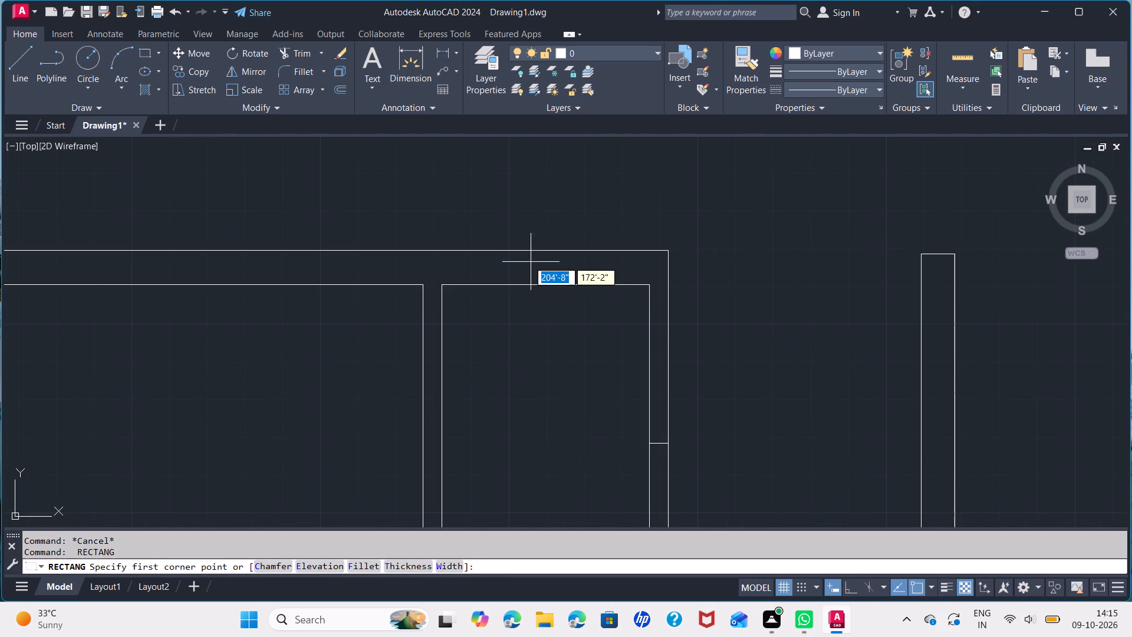
click(544, 284)
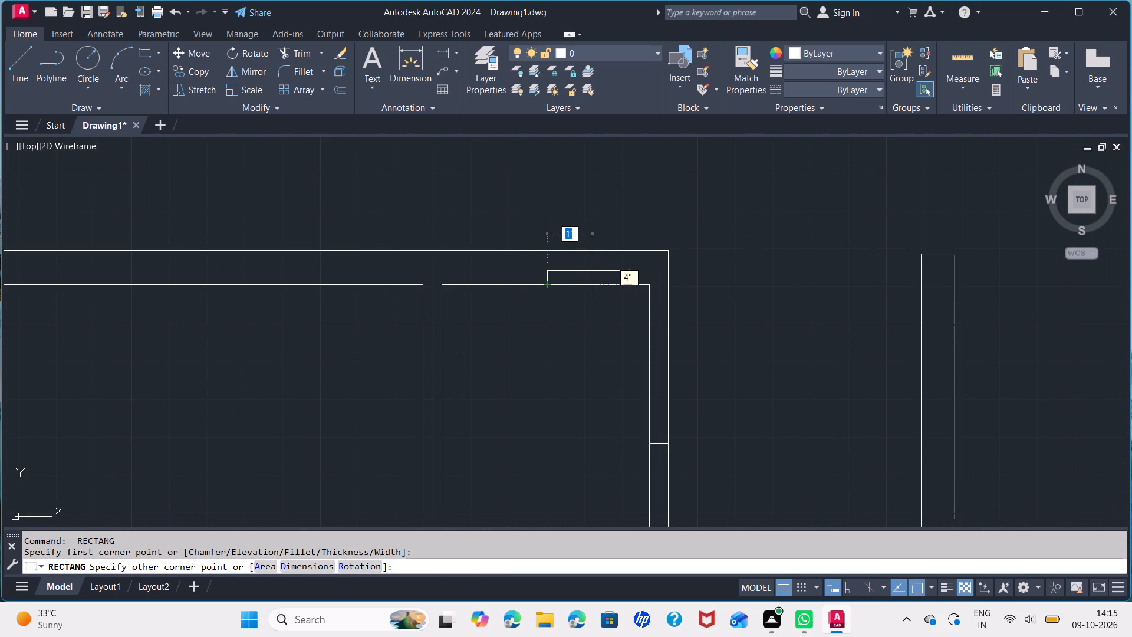
click(594, 251)
key(space)
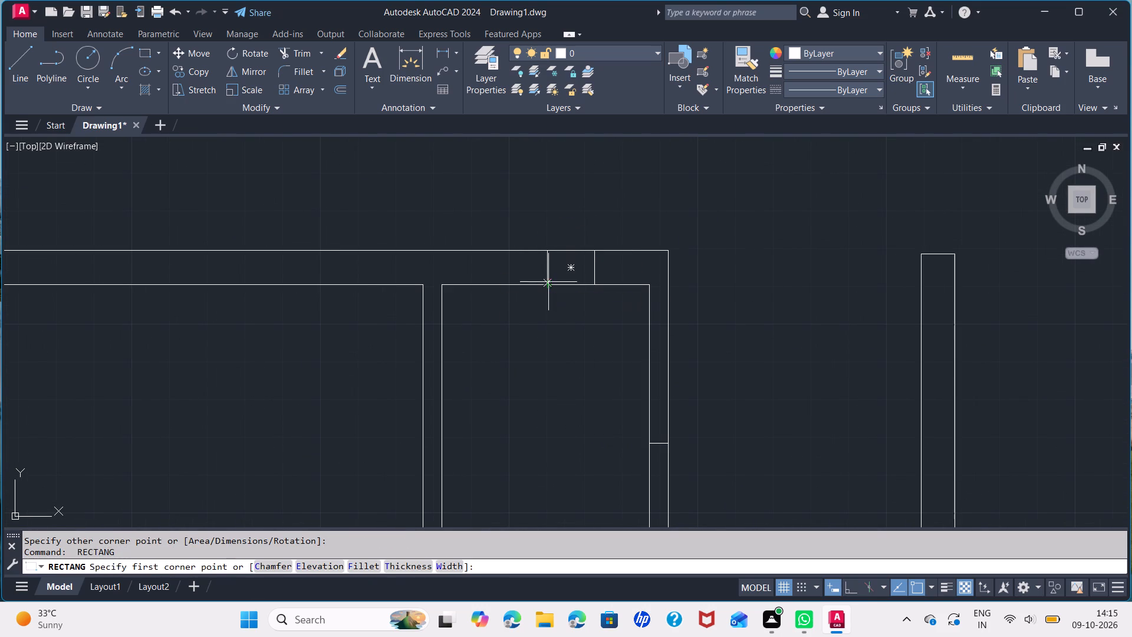
click(548, 281)
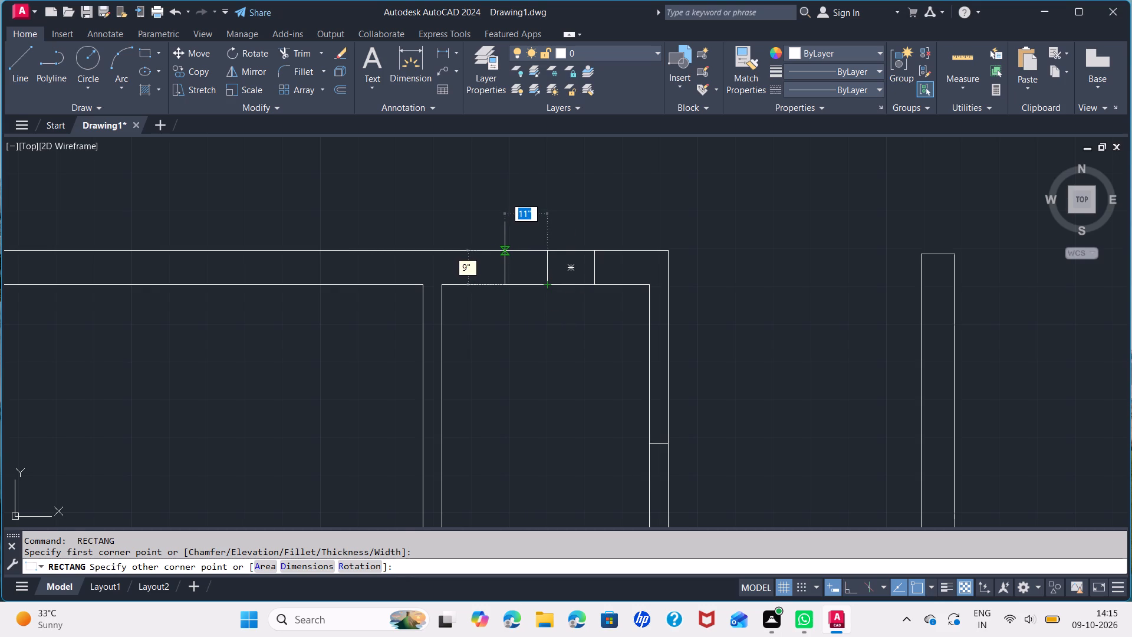
click(503, 251)
Draw a rectangle about 3'-1" long across the 9" outer wall above the large top-left room, near its right corner.
scroll(519, 289, down, 1)
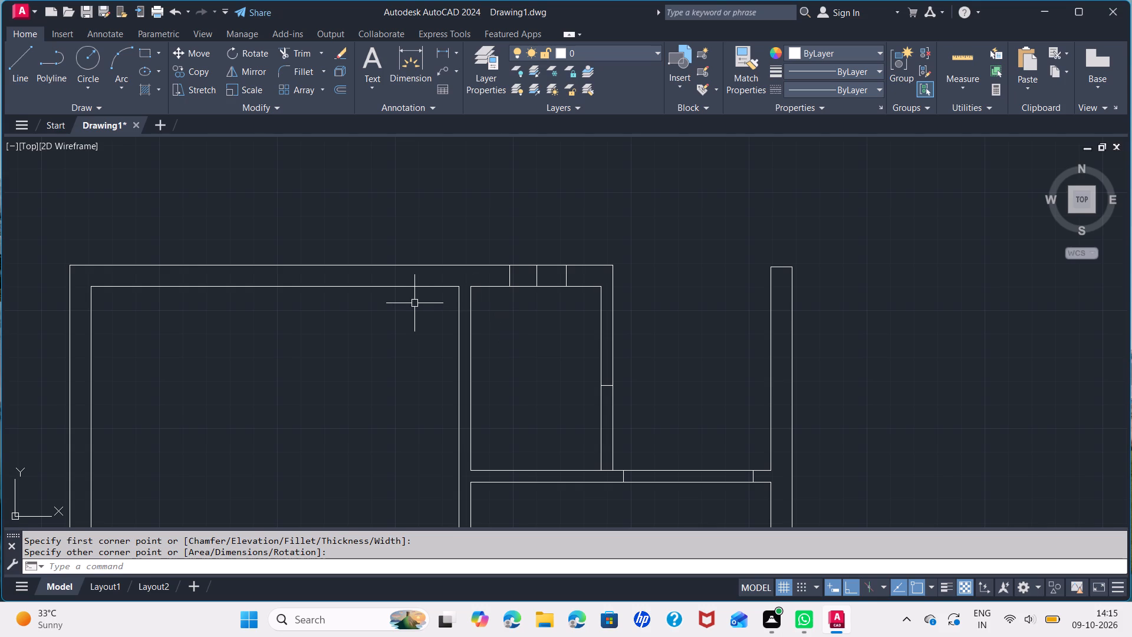
middle_drag(410, 308, 487, 348)
key(space)
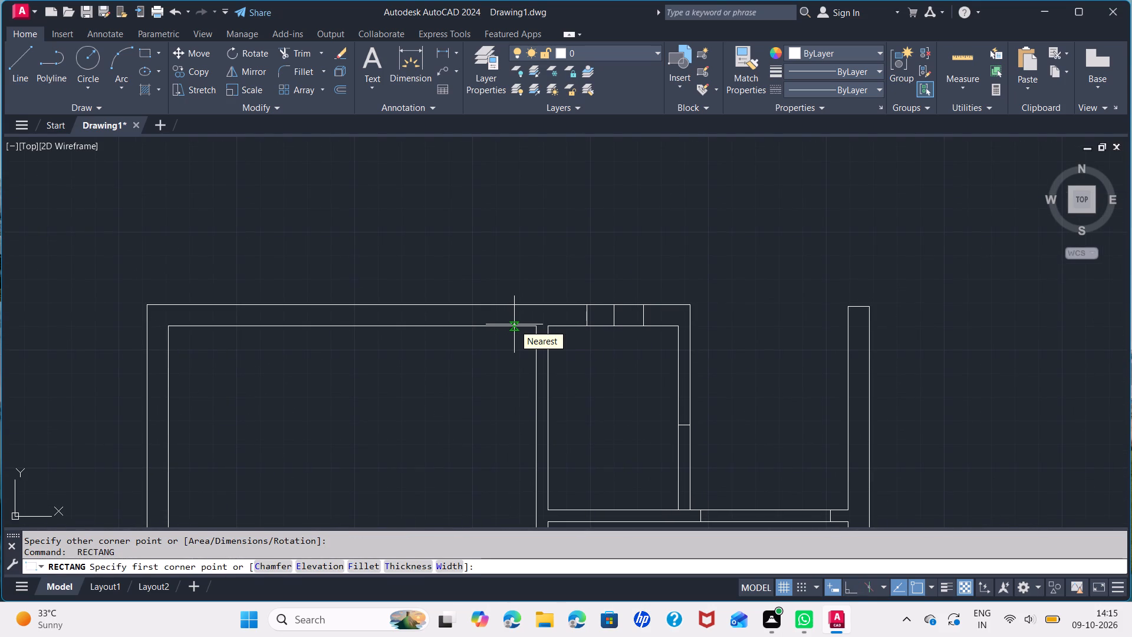
click(511, 327)
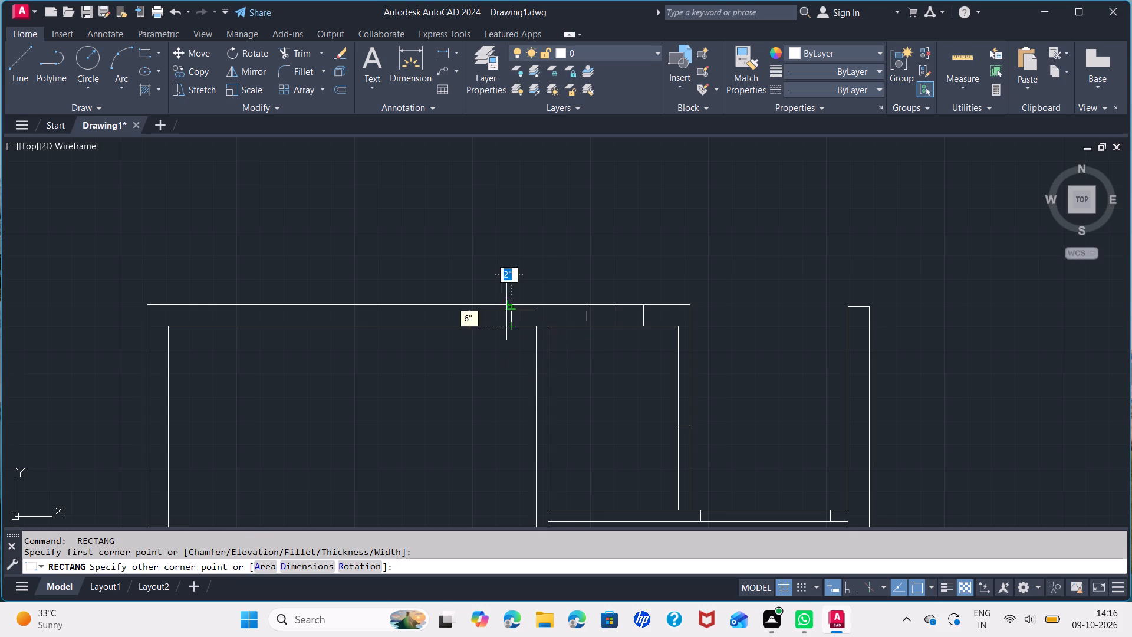
click(424, 304)
Draw a rectangle about 4'-6" long in the outer left wall of the large top-left room, starting near its lower corner.
scroll(459, 318, down, 3)
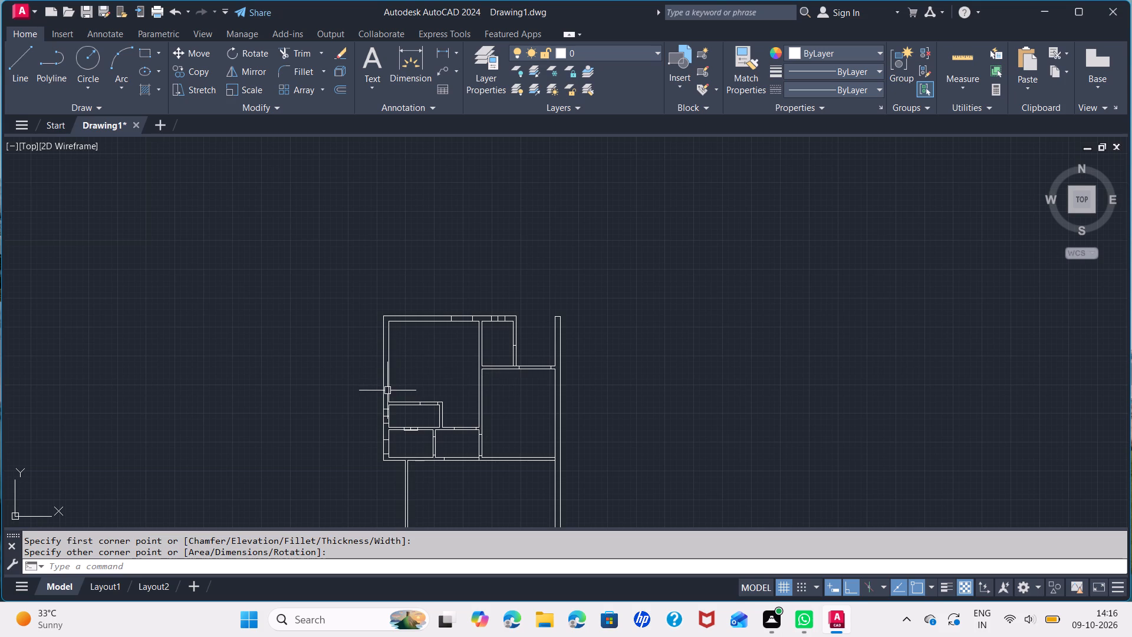
scroll(377, 398, up, 3)
key(space)
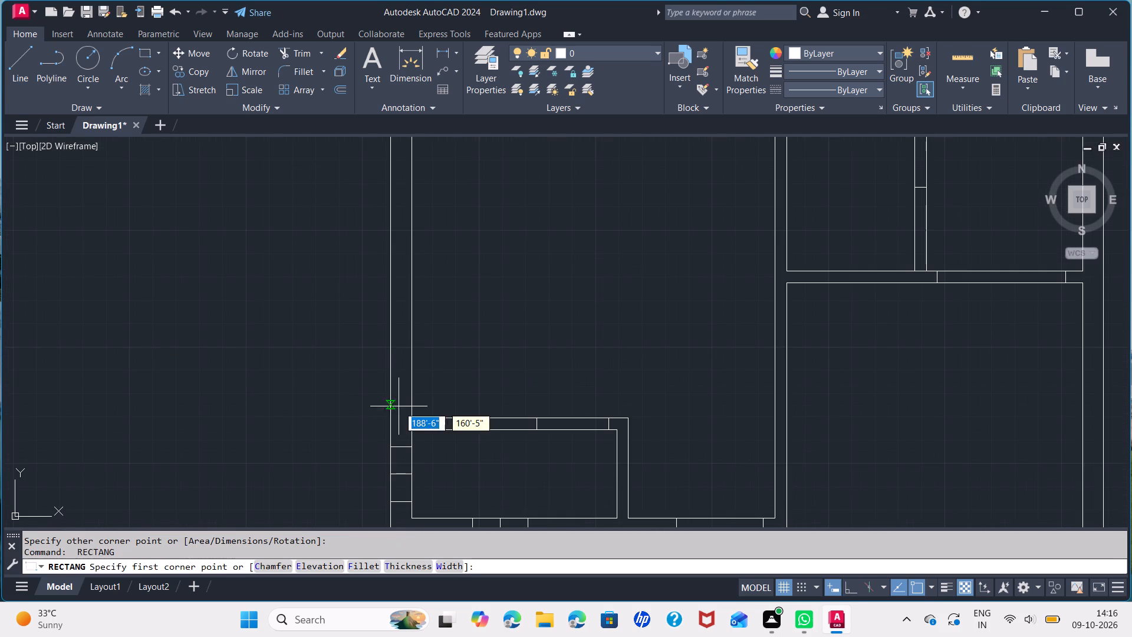
click(410, 395)
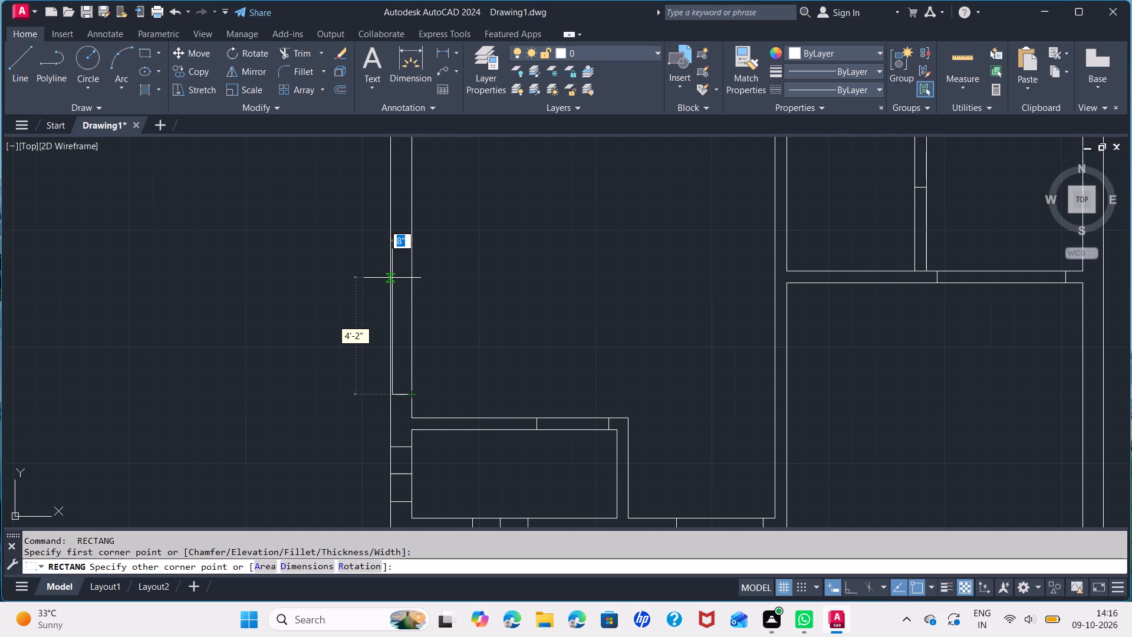
scroll(392, 278, down, 1)
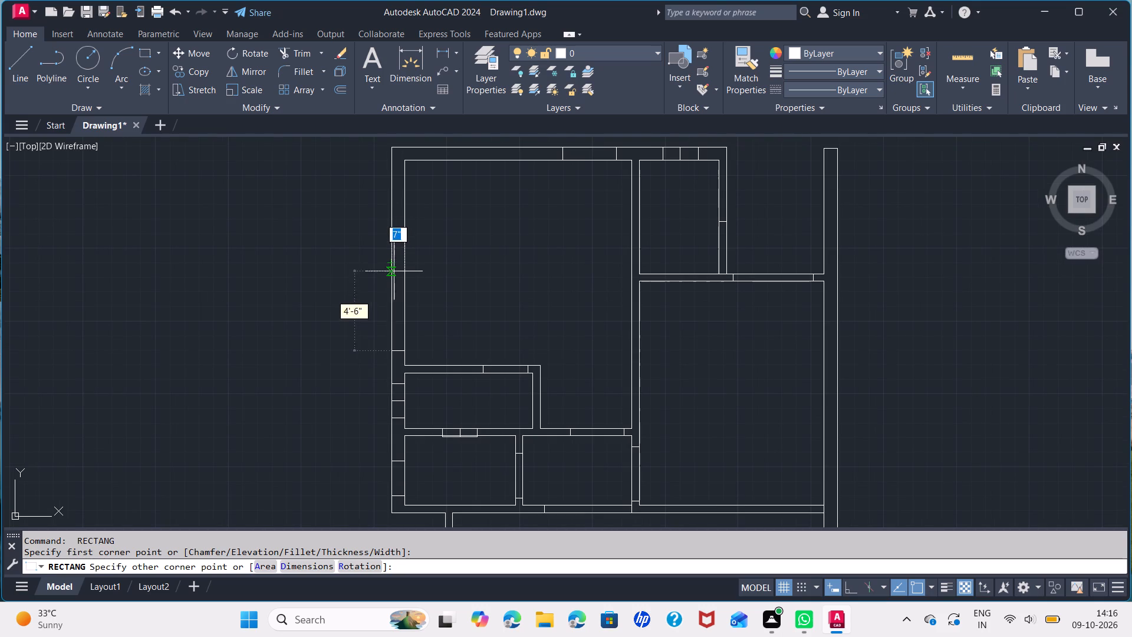
click(394, 266)
scroll(470, 282, down, 2)
middle_drag(486, 292, 436, 276)
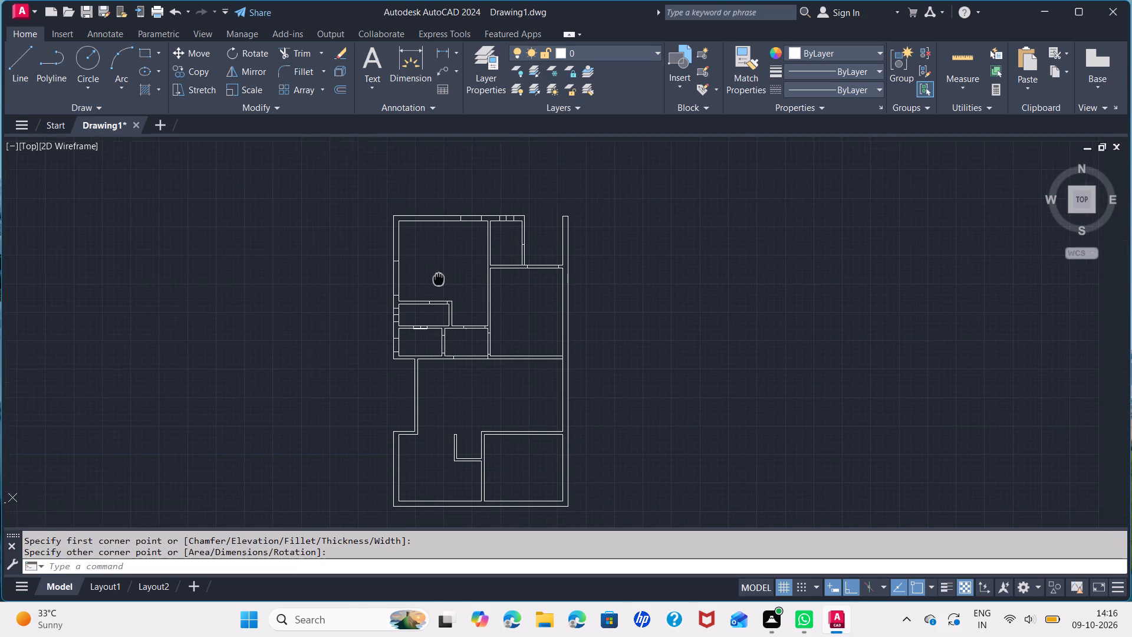
middle_drag(436, 276, 433, 274)
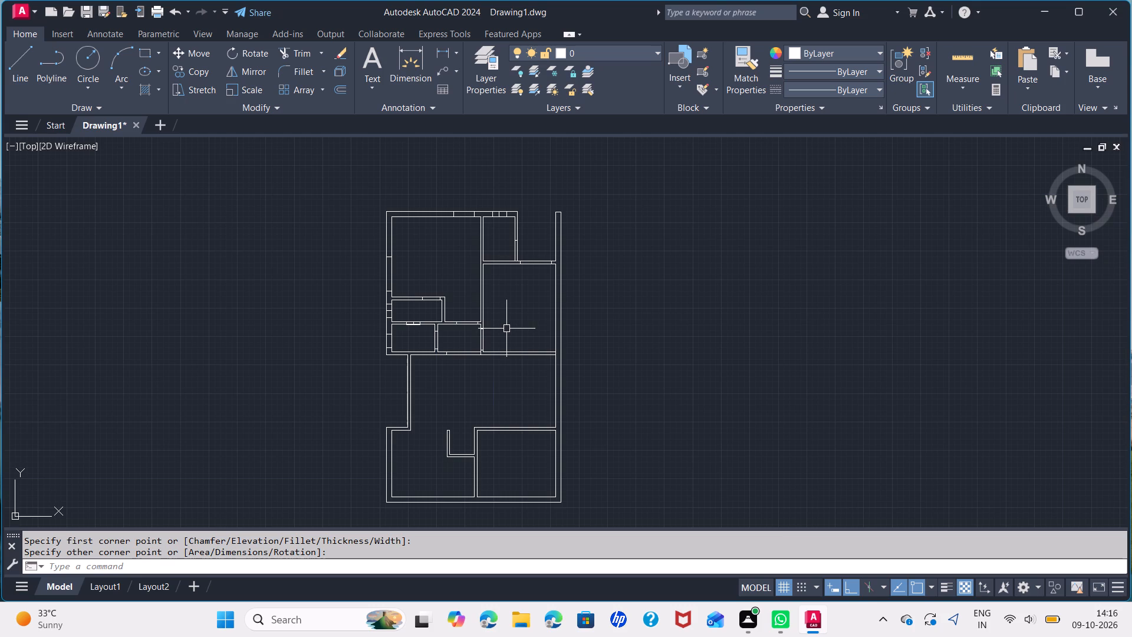
Draw a rectangle about 7' long within the left wall of the middle room, below its upper corner.
middle_drag(507, 379, 572, 300)
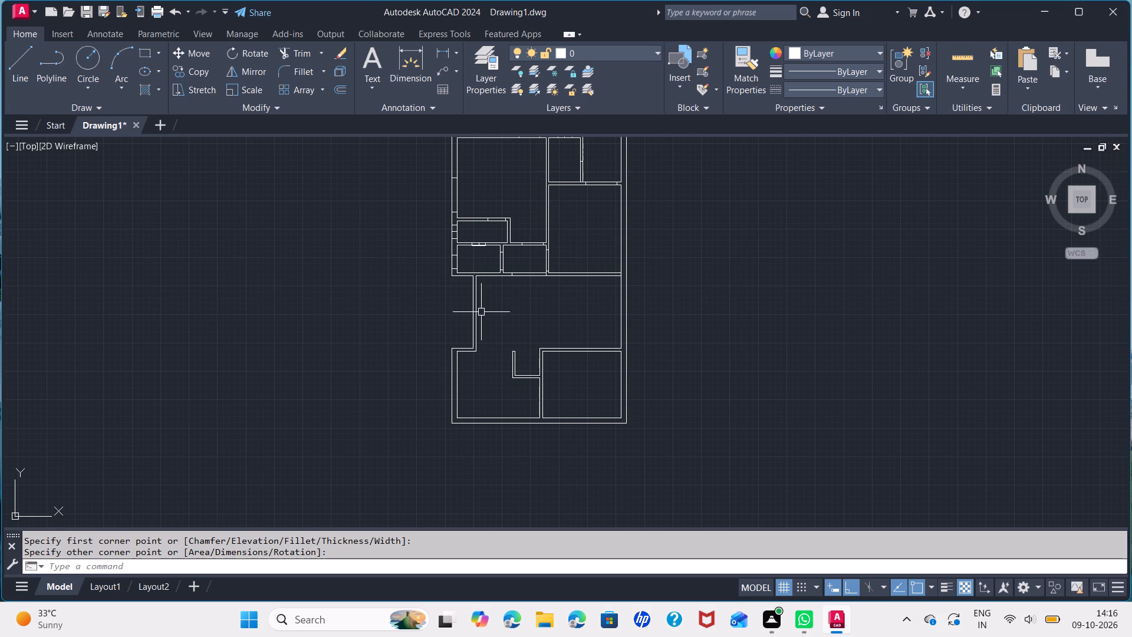
scroll(488, 340, up, 3)
middle_drag(462, 312, 480, 393)
key(space)
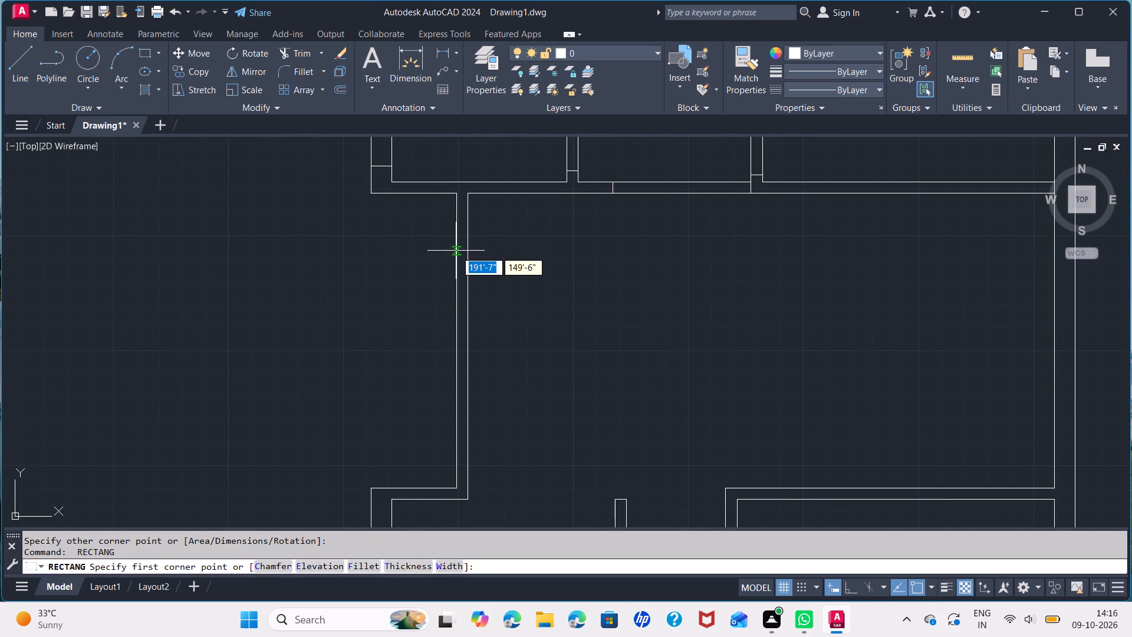
click(456, 251)
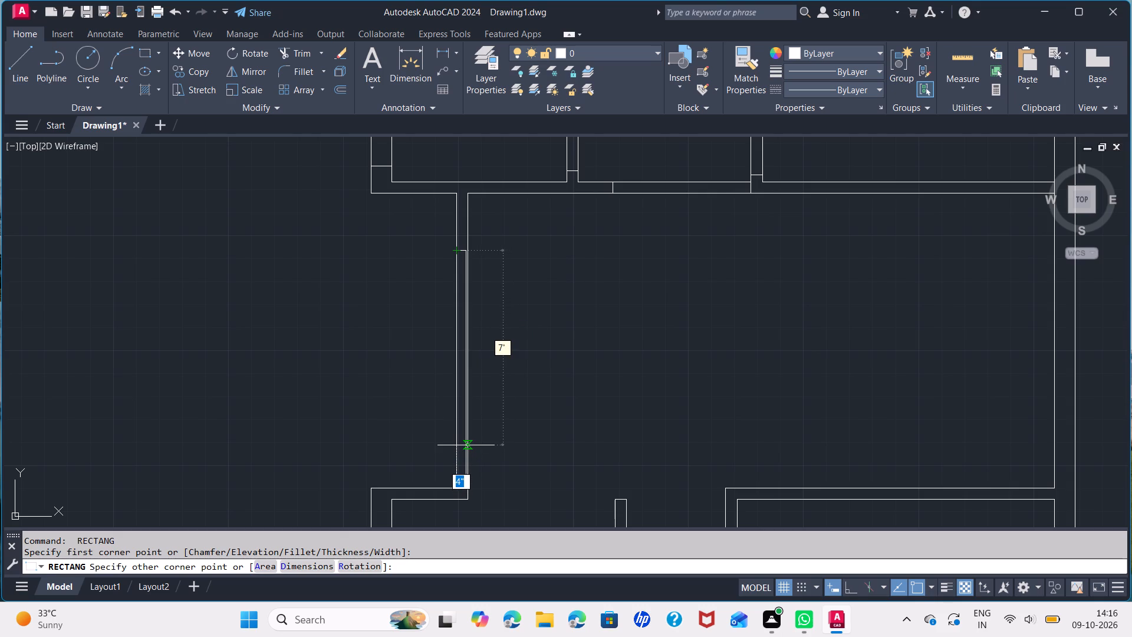
click(466, 445)
Draw a rectangle about 3' long across the 9" outer left wall of the bottom-left room, in its upper half.
scroll(492, 433, down, 1)
middle_drag(492, 433, 481, 331)
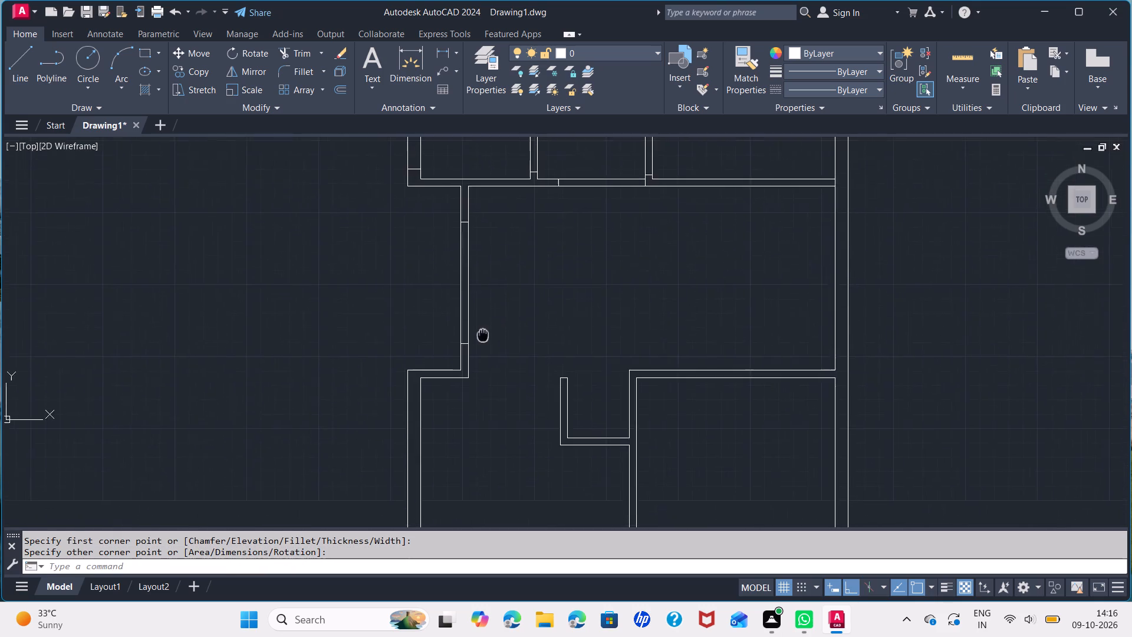
middle_drag(481, 331, 475, 303)
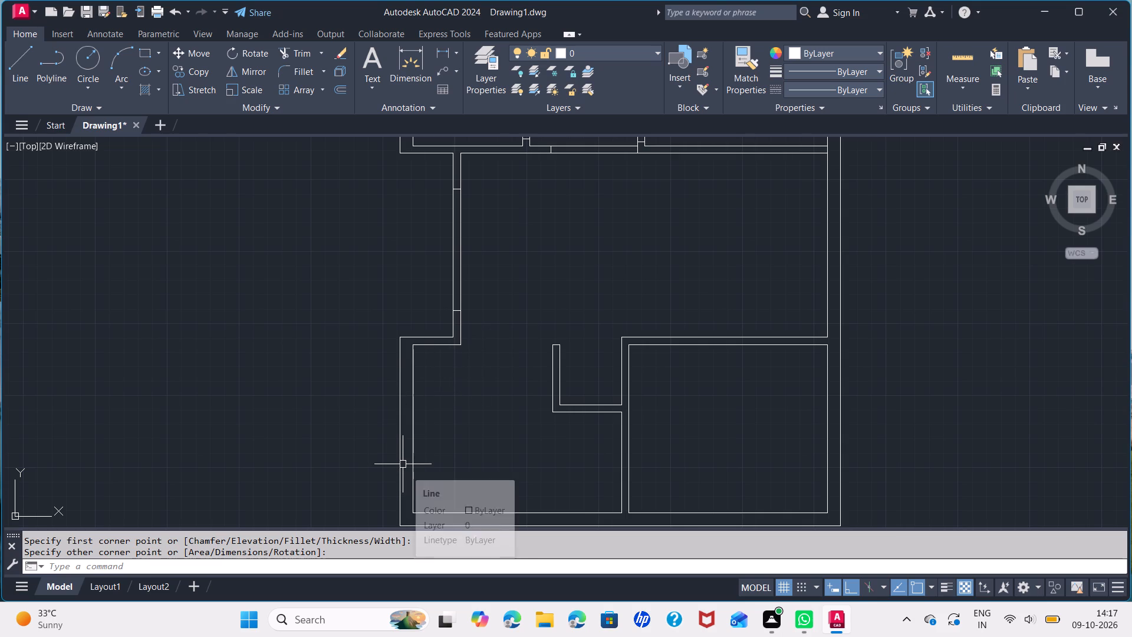
scroll(403, 464, up, 1)
middle_drag(431, 482, 518, 365)
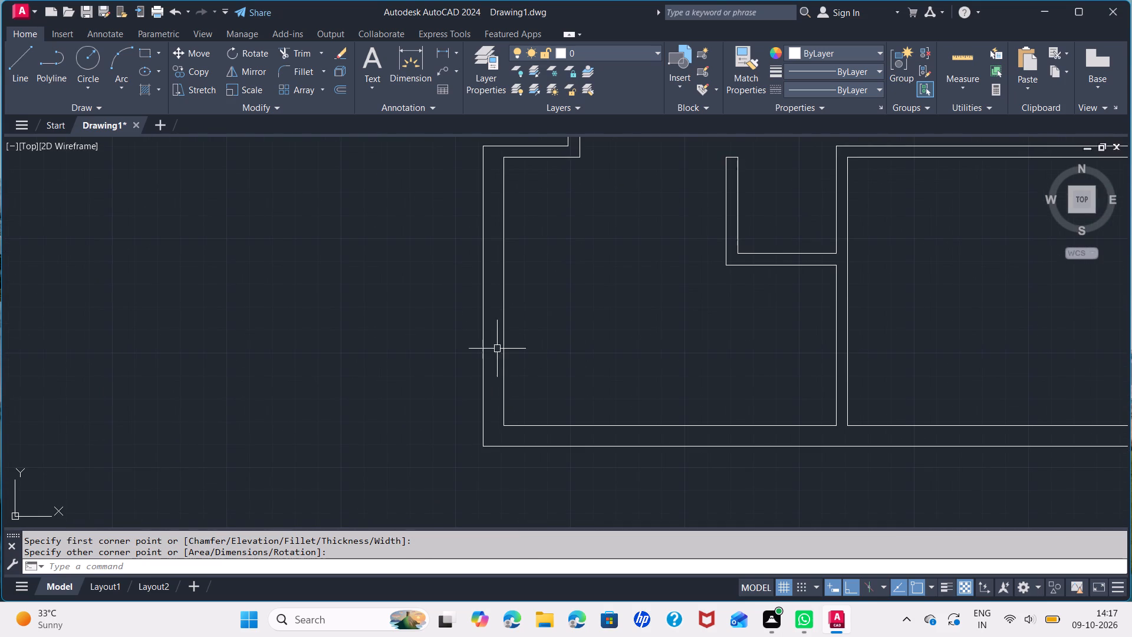
key(space)
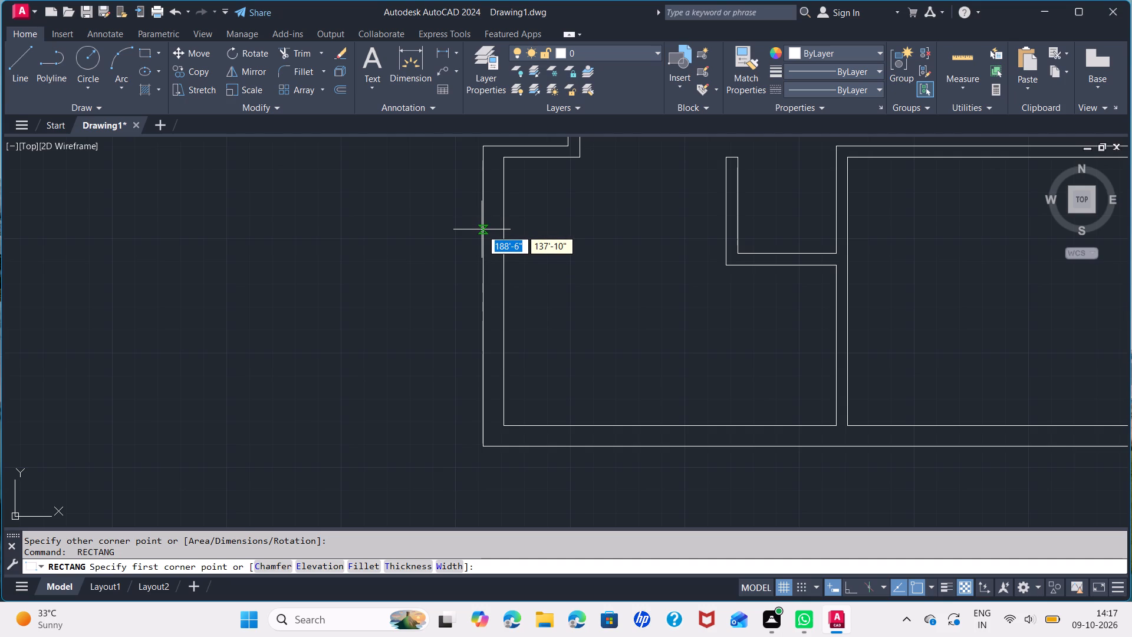
click(482, 229)
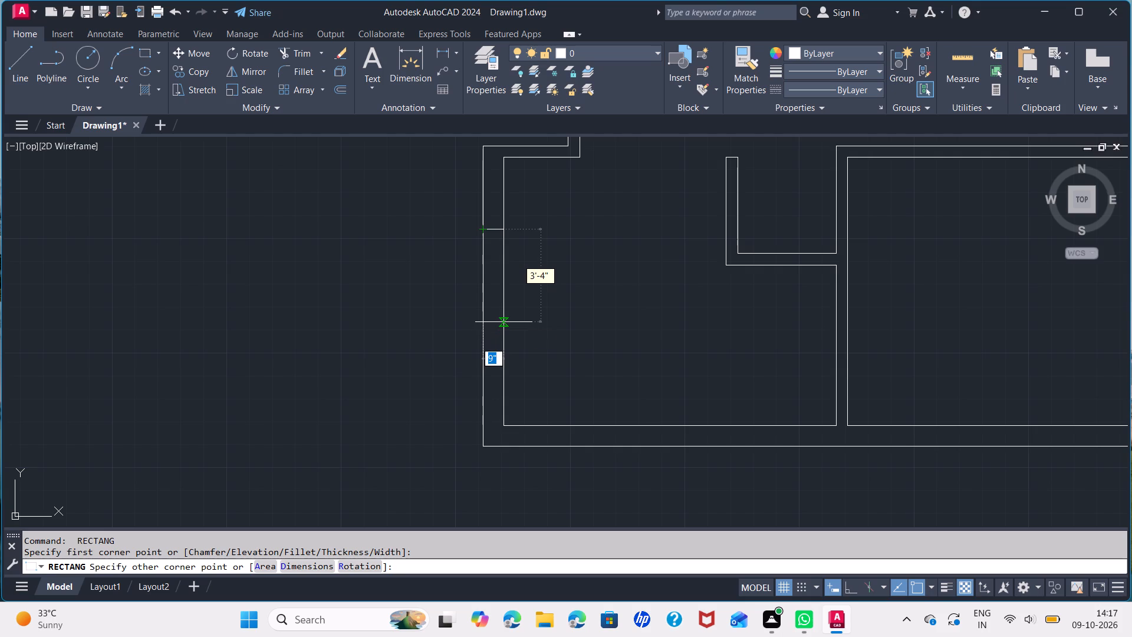
click(504, 311)
Draw a rectangle about 3'-1" long across the bottom outer wall of the bottom-left room, near its right corner.
scroll(532, 300, down, 1)
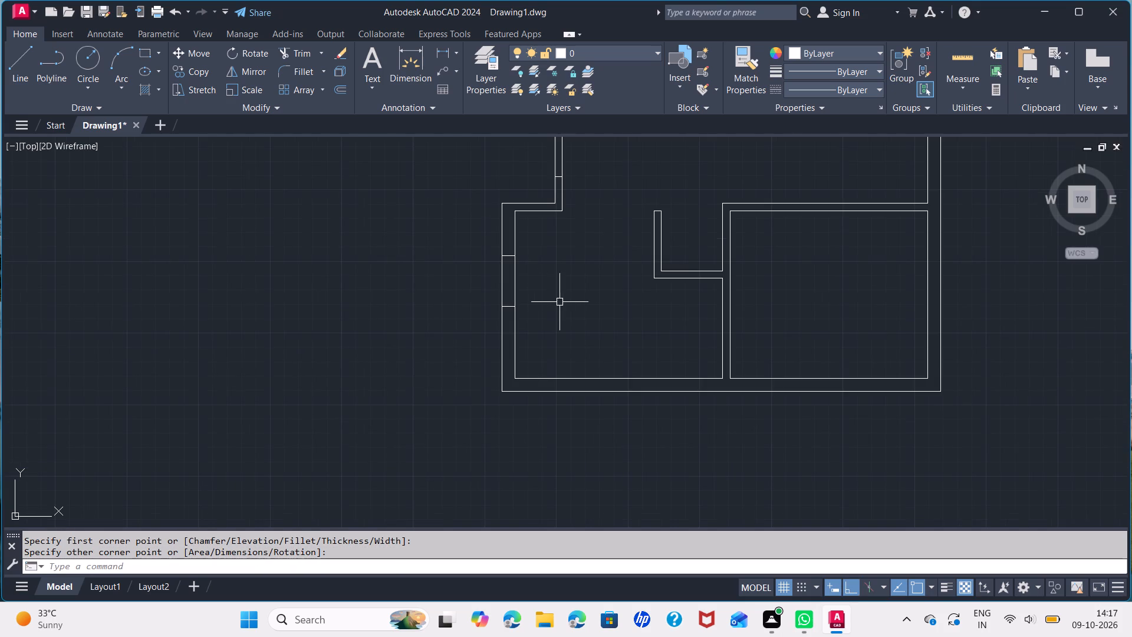
middle_drag(569, 303, 494, 325)
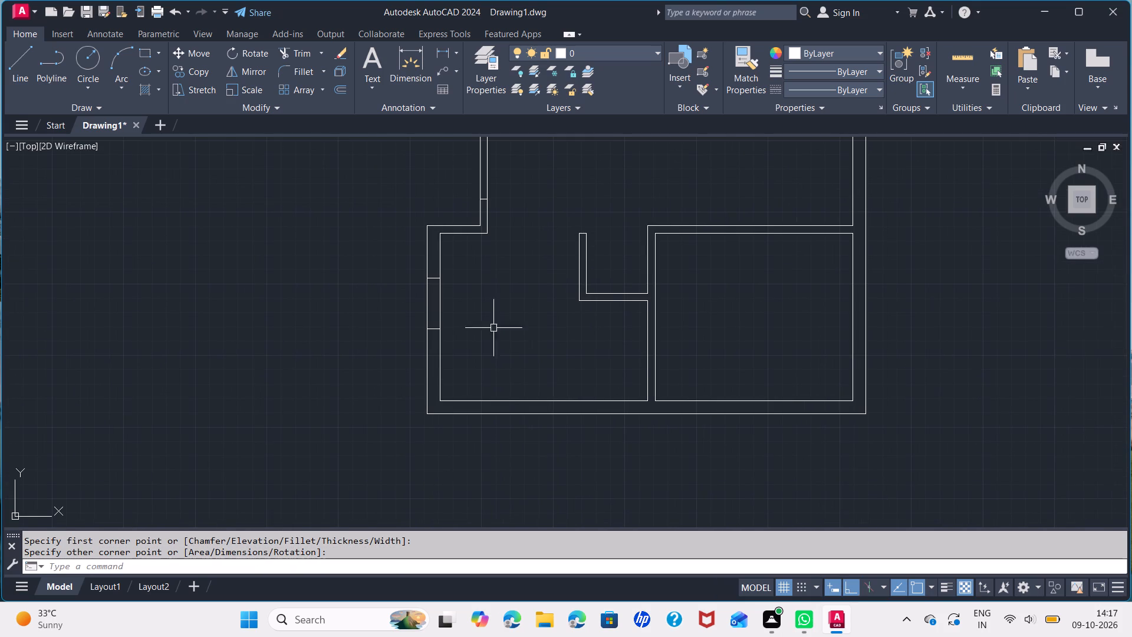
scroll(574, 410, up, 1)
middle_drag(609, 420, 564, 385)
key(space)
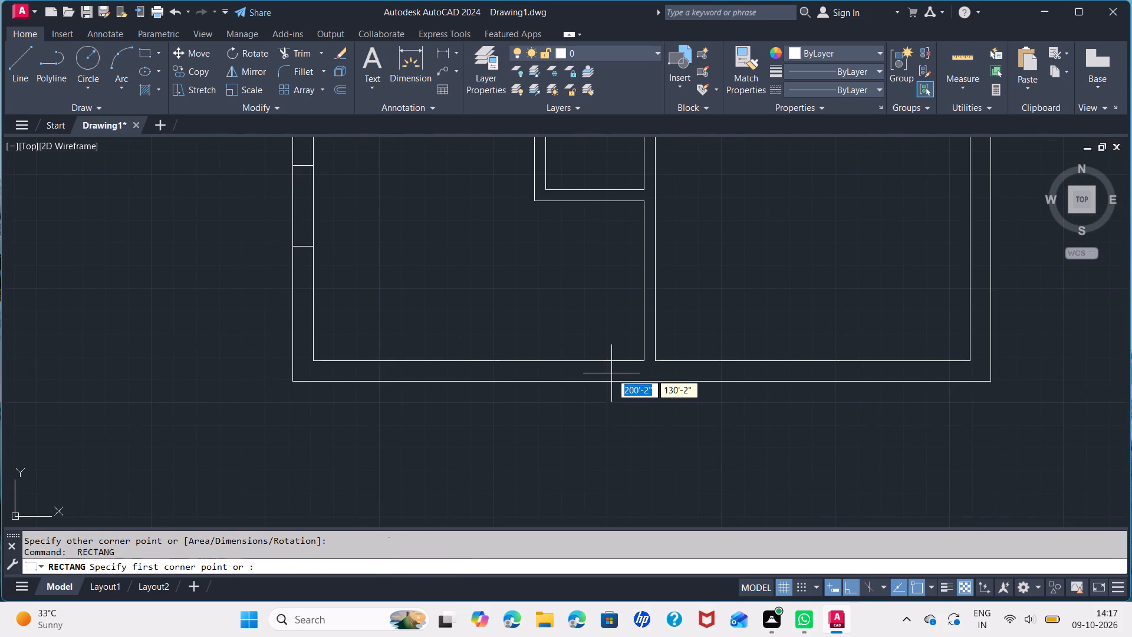
click(616, 362)
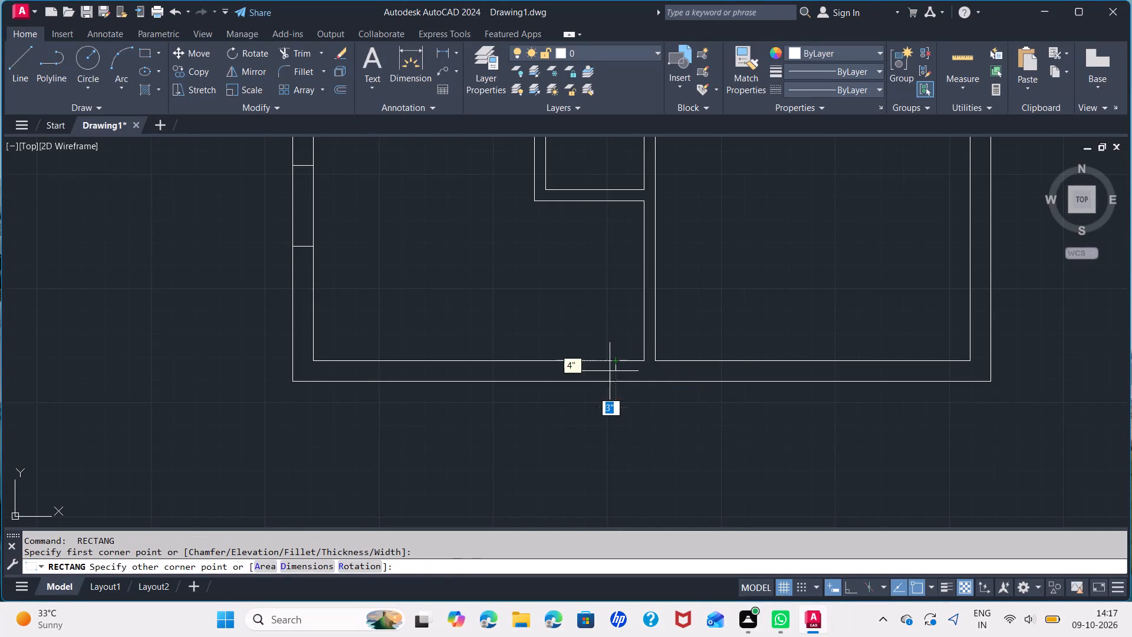
click(531, 383)
Draw a rectangle about 4'-1" long across the bottom outer wall of the bottom-right room, near its right corner.
scroll(643, 431, down, 1)
middle_drag(653, 423, 386, 418)
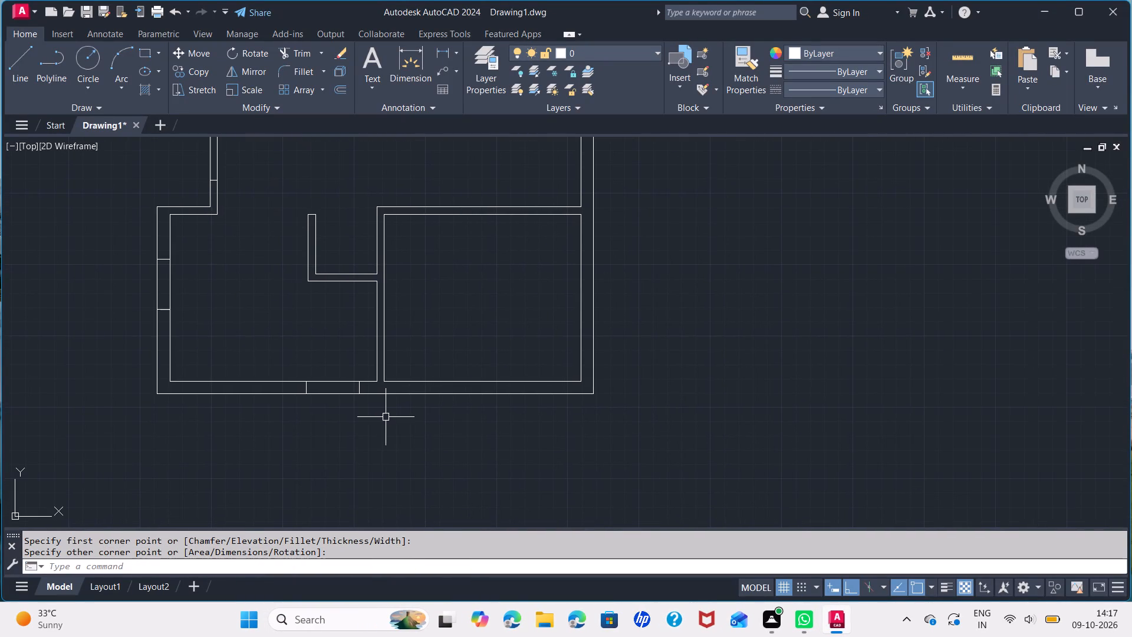
scroll(483, 397, up, 1)
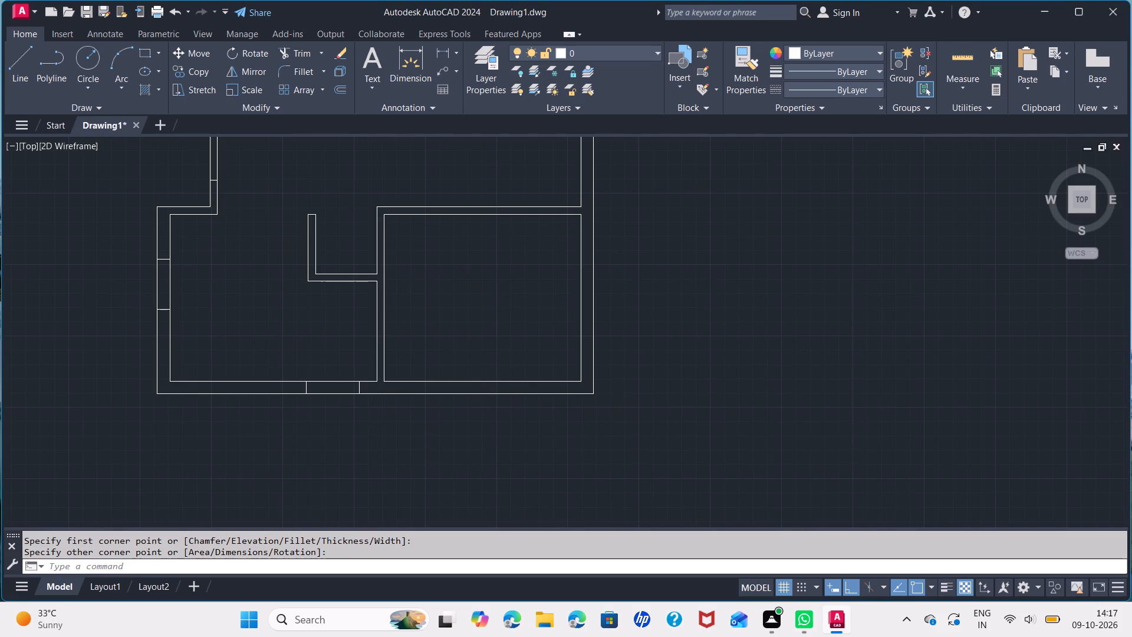
scroll(483, 397, up, 1)
key(space)
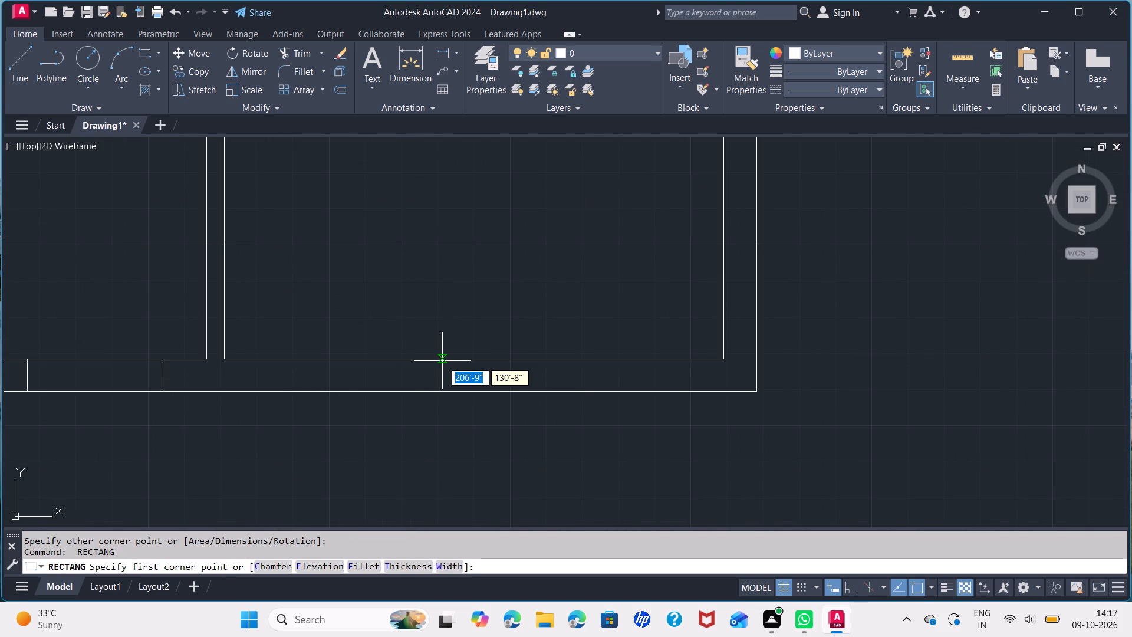
click(666, 359)
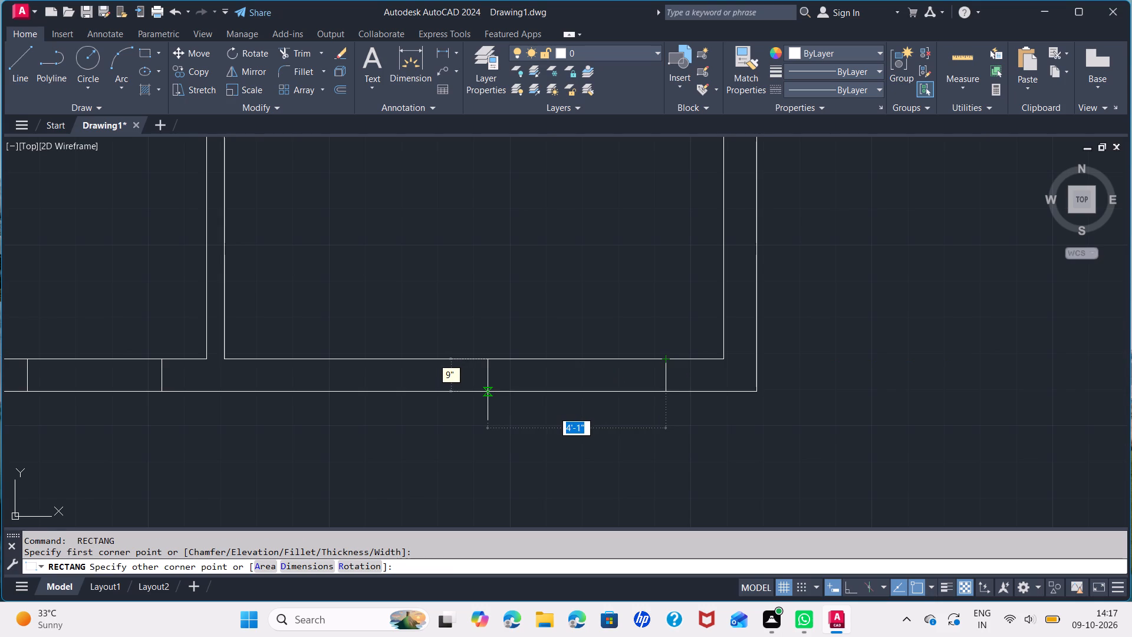
click(488, 392)
Draw lines marking a 3' opening in the bottom-right room's upper wall, starting 1'9" from the wall's right end.
scroll(619, 402, down, 2)
middle_drag(635, 335, 633, 340)
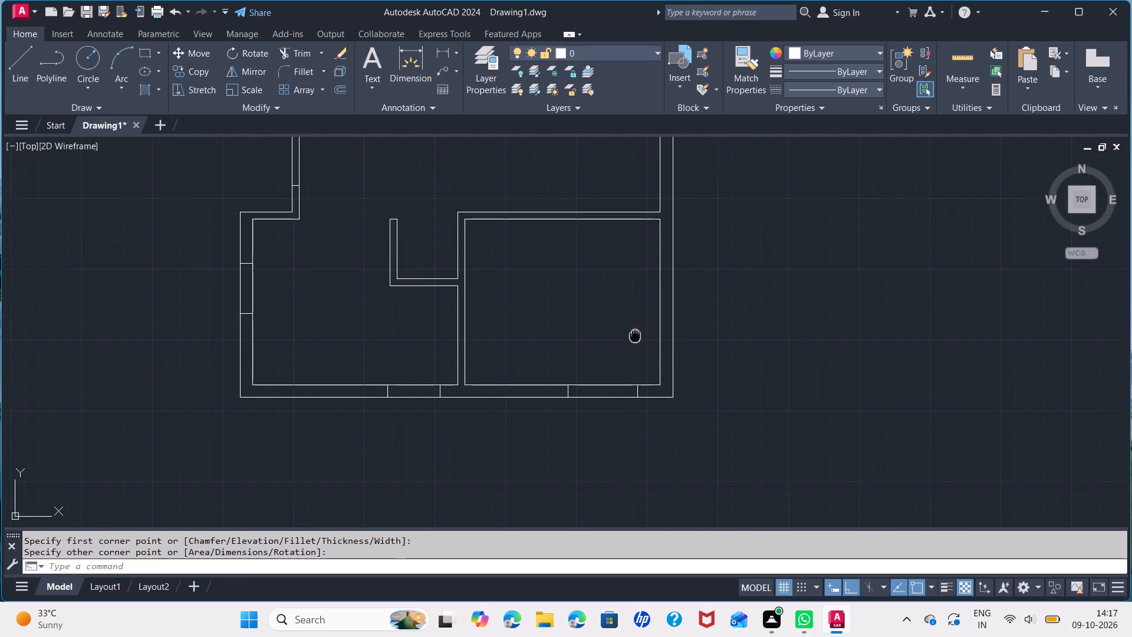
middle_drag(633, 340, 547, 387)
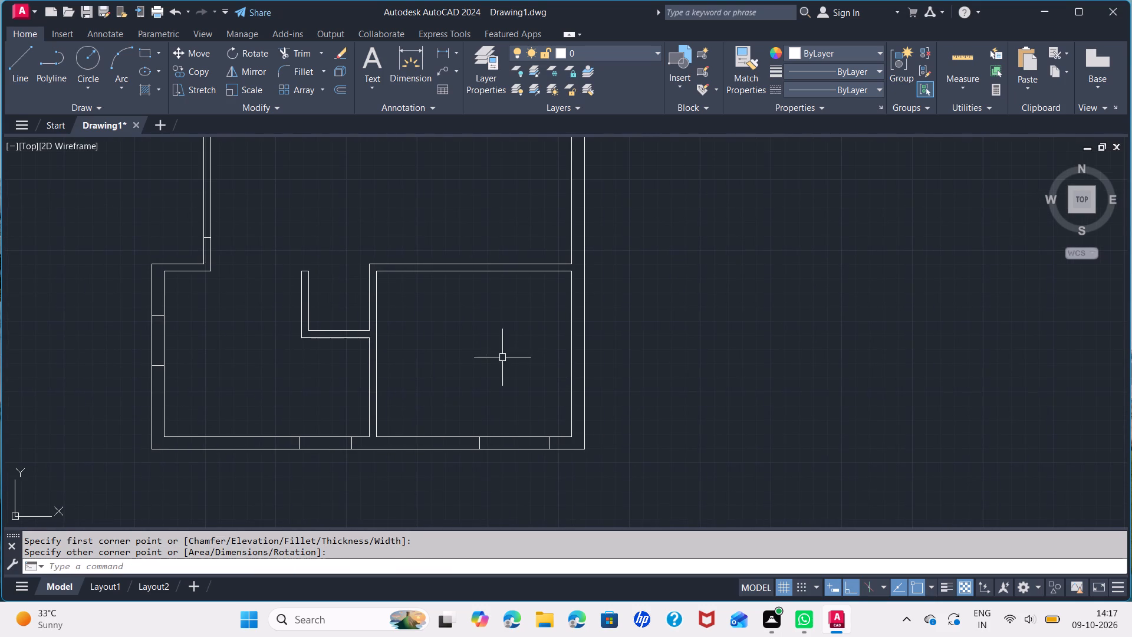
middle_drag(532, 258, 530, 317)
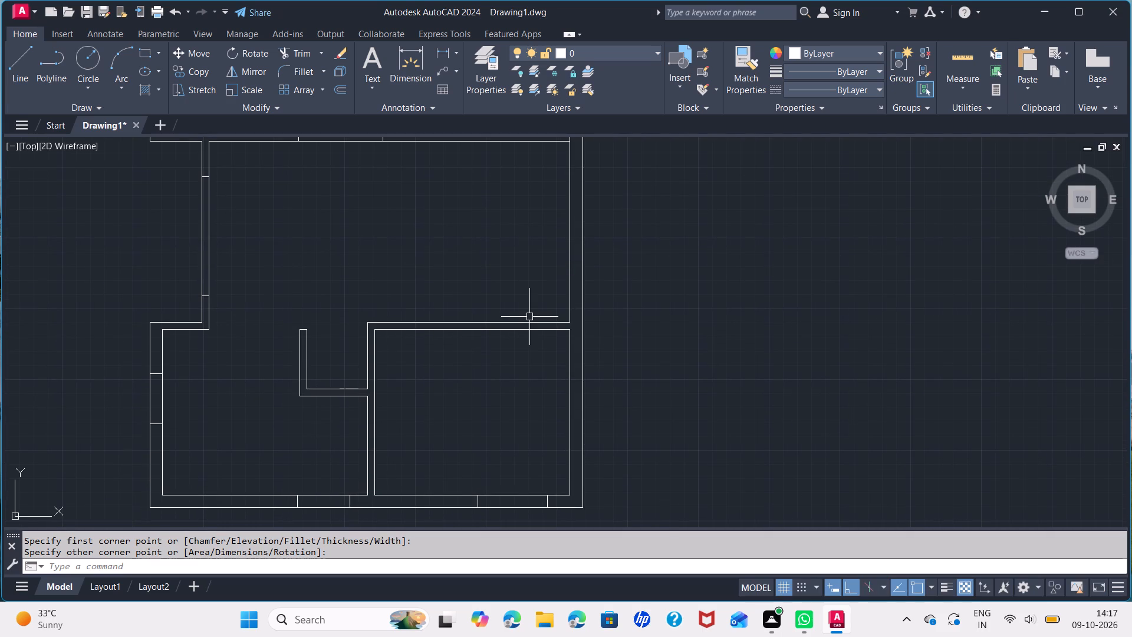
scroll(583, 332, up, 1)
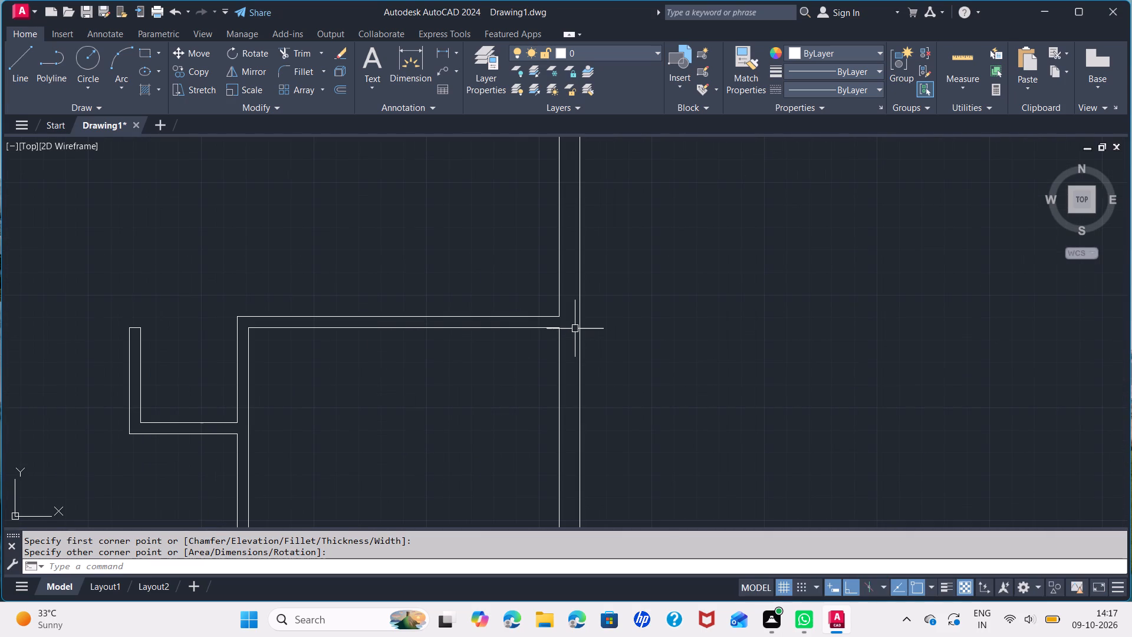
key(l)
key(Return)
click(561, 318)
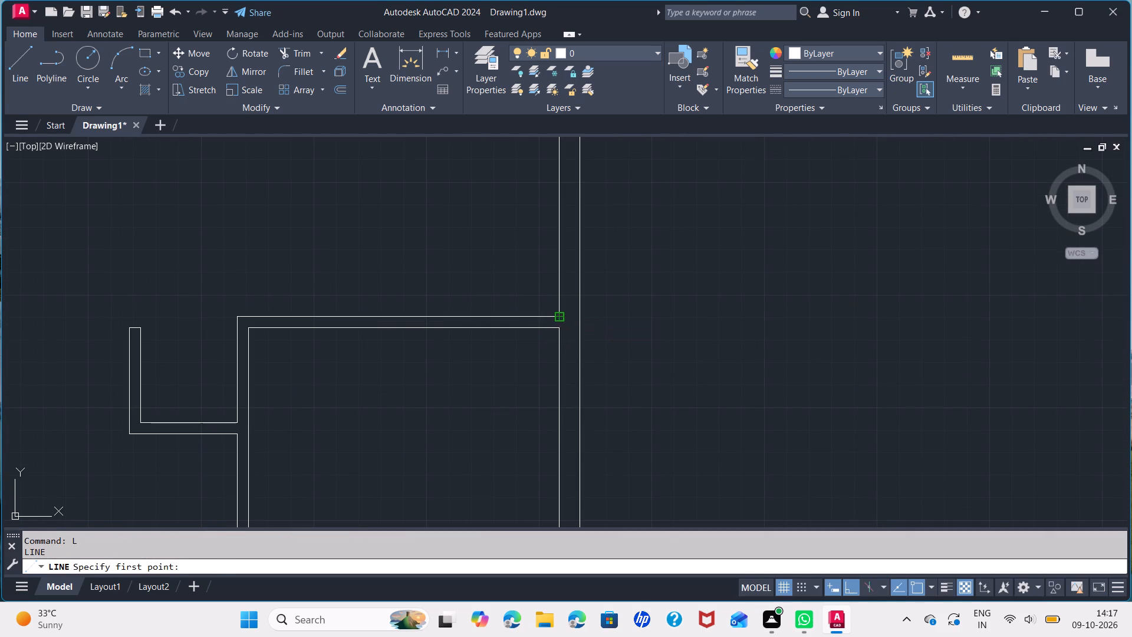
text(1'9)
key(Return)
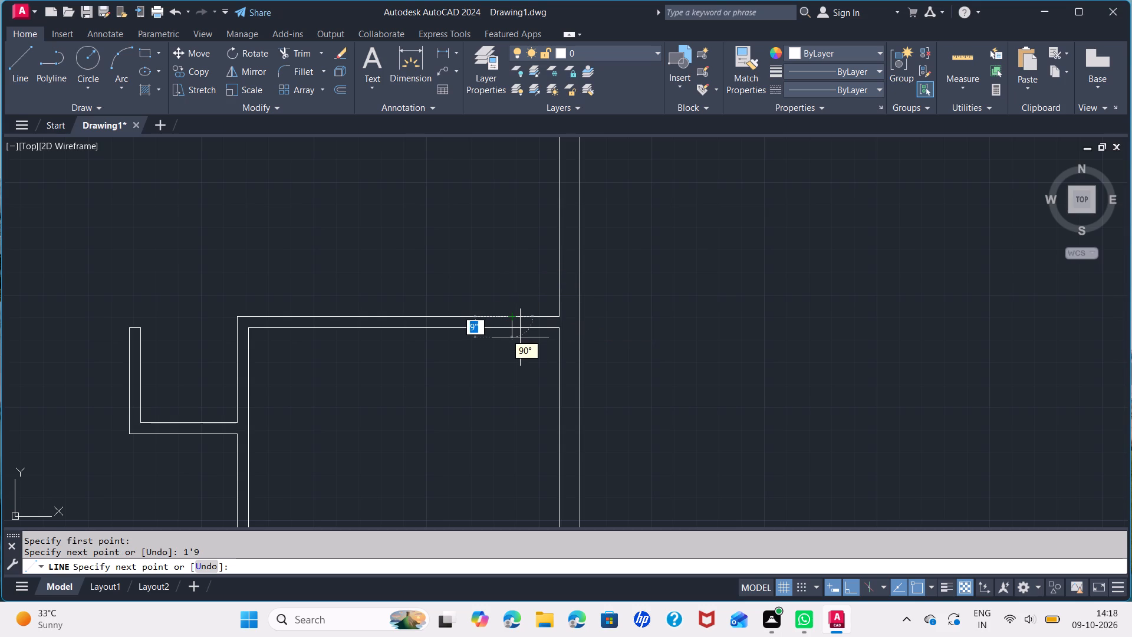
scroll(516, 332, up, 2)
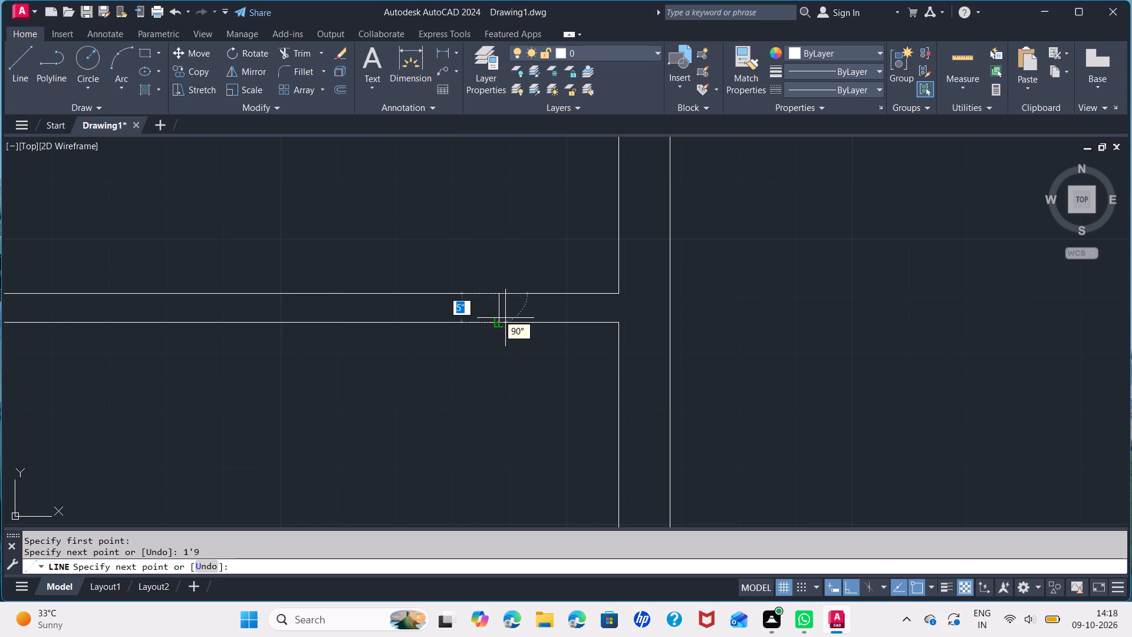
click(502, 325)
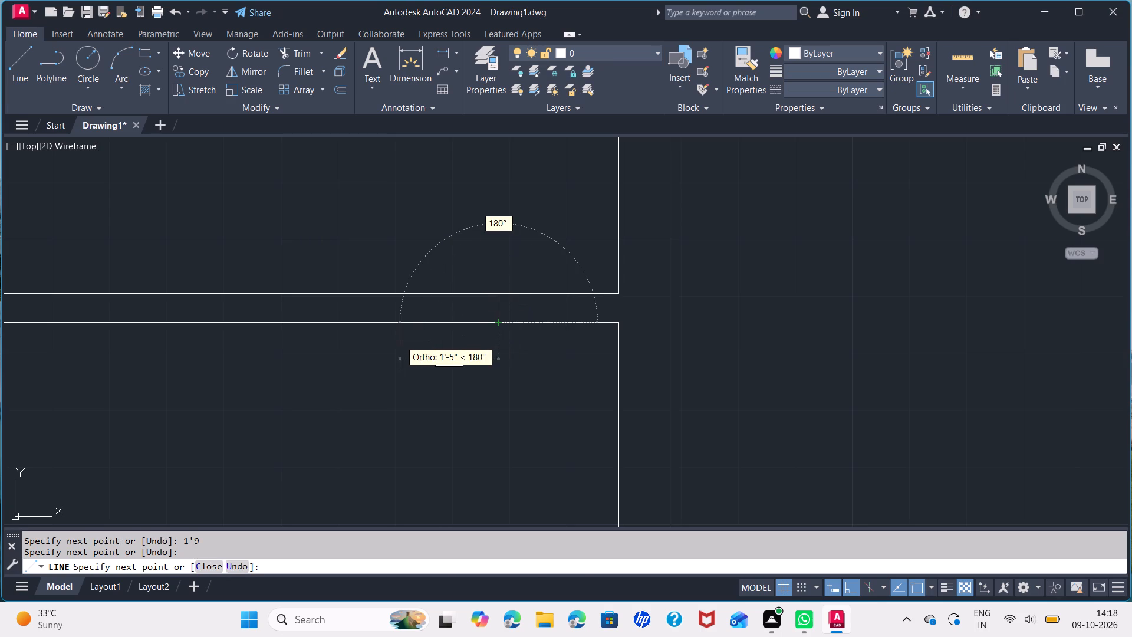
text(3')
key(Return)
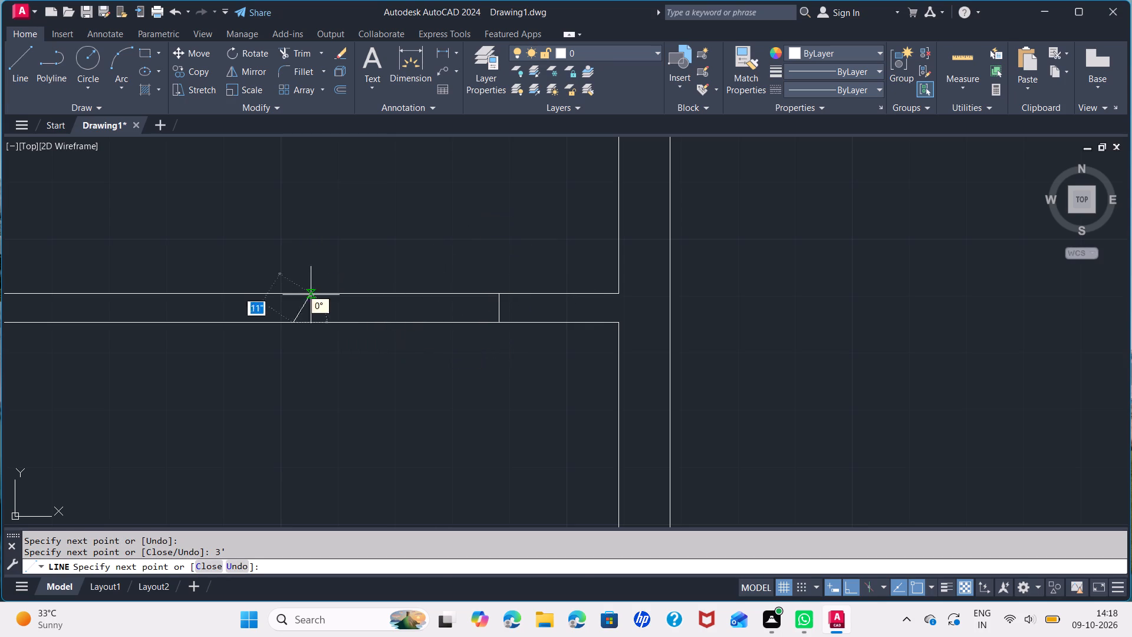
click(297, 293)
key(space)
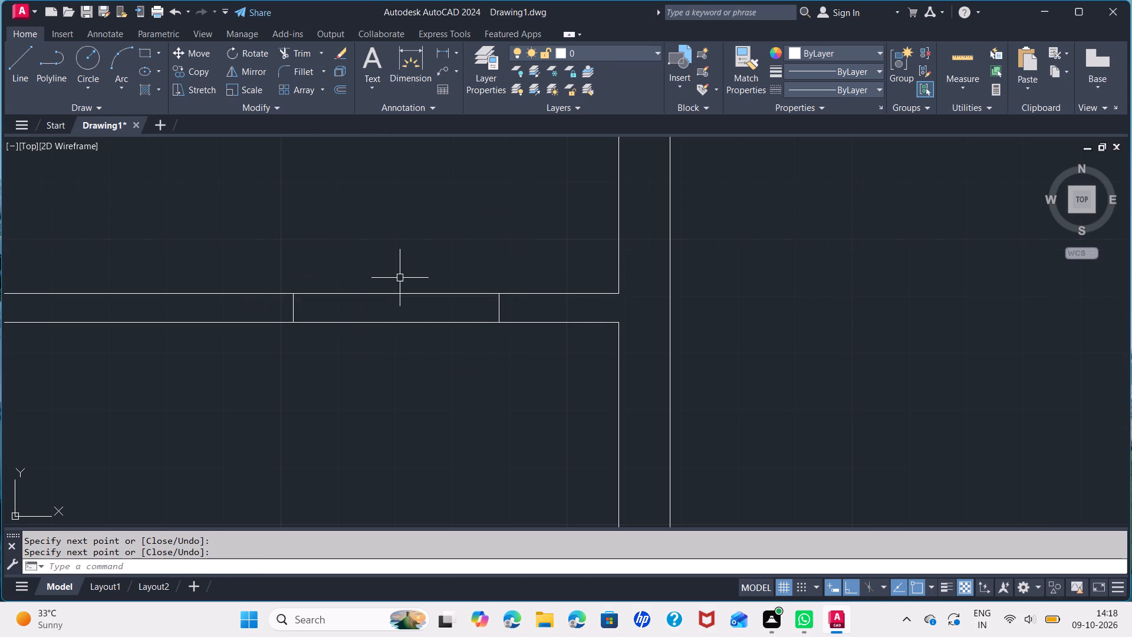
Draw a closed 2' long line outline across the 9" outer right wall, going down from the bottom-right room's upper wall line.
scroll(402, 268, down, 3)
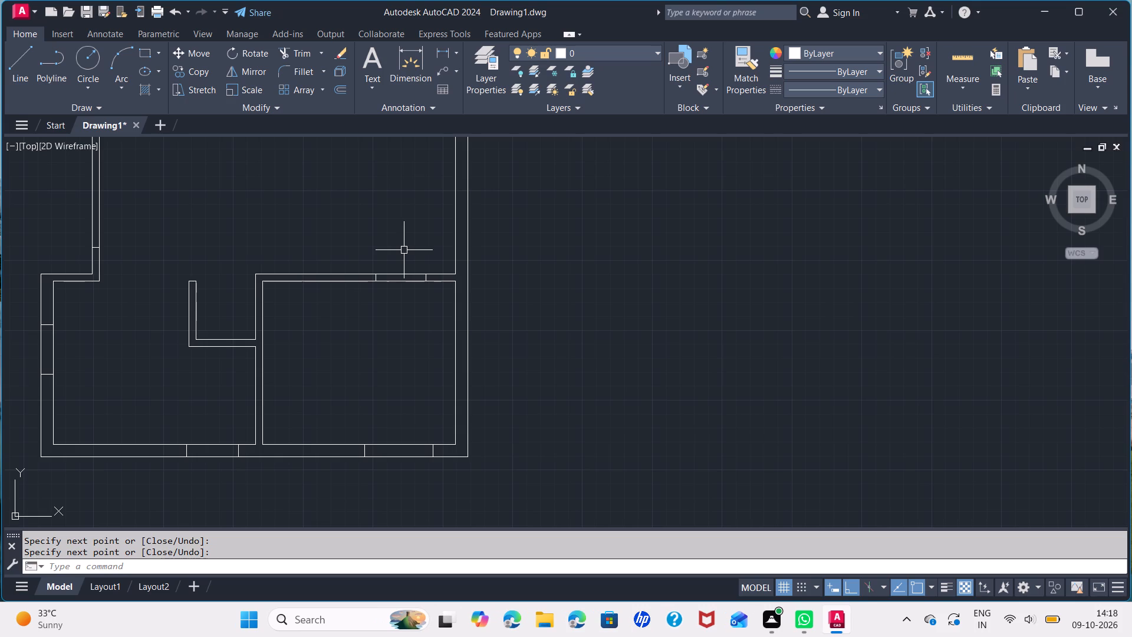
scroll(461, 280, up, 2)
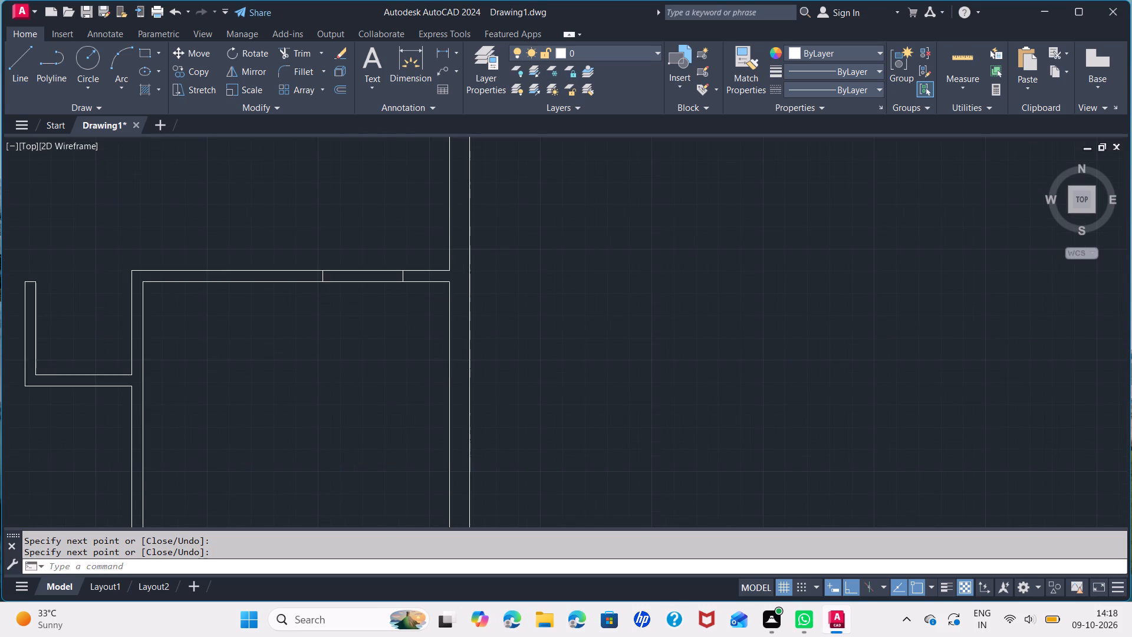
key(space)
click(442, 268)
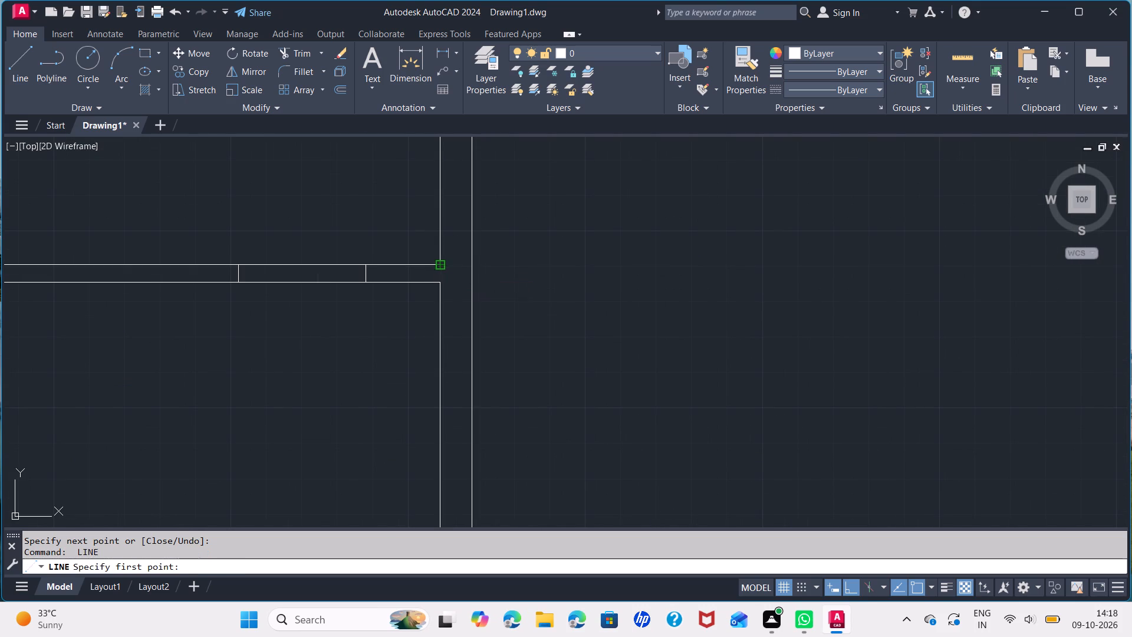
click(475, 267)
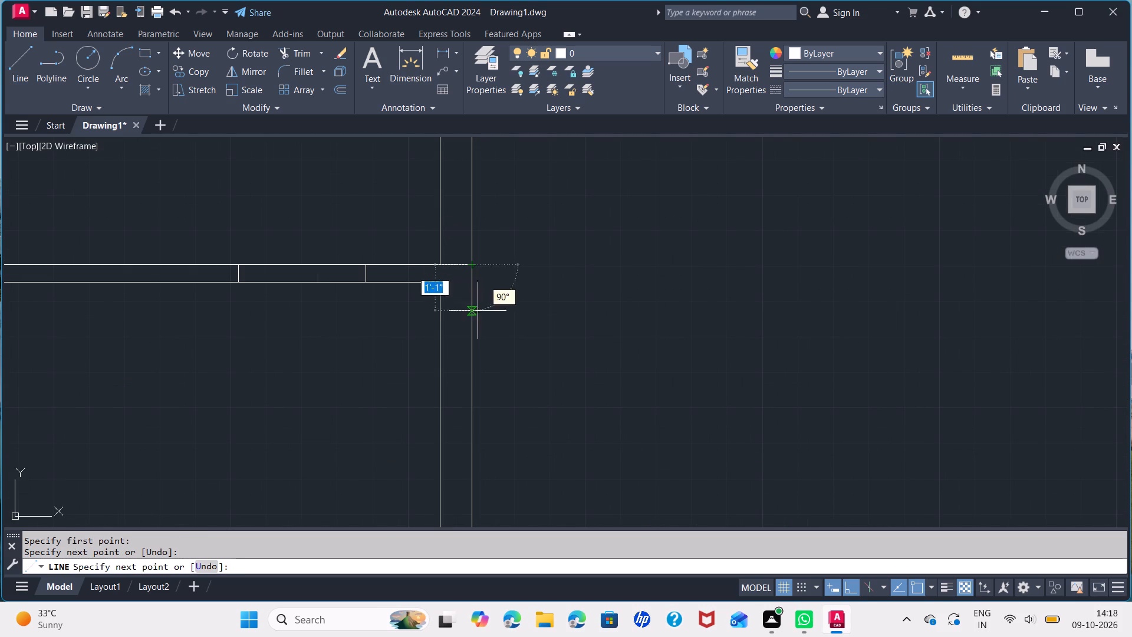
key(2)
key(apostrophe)
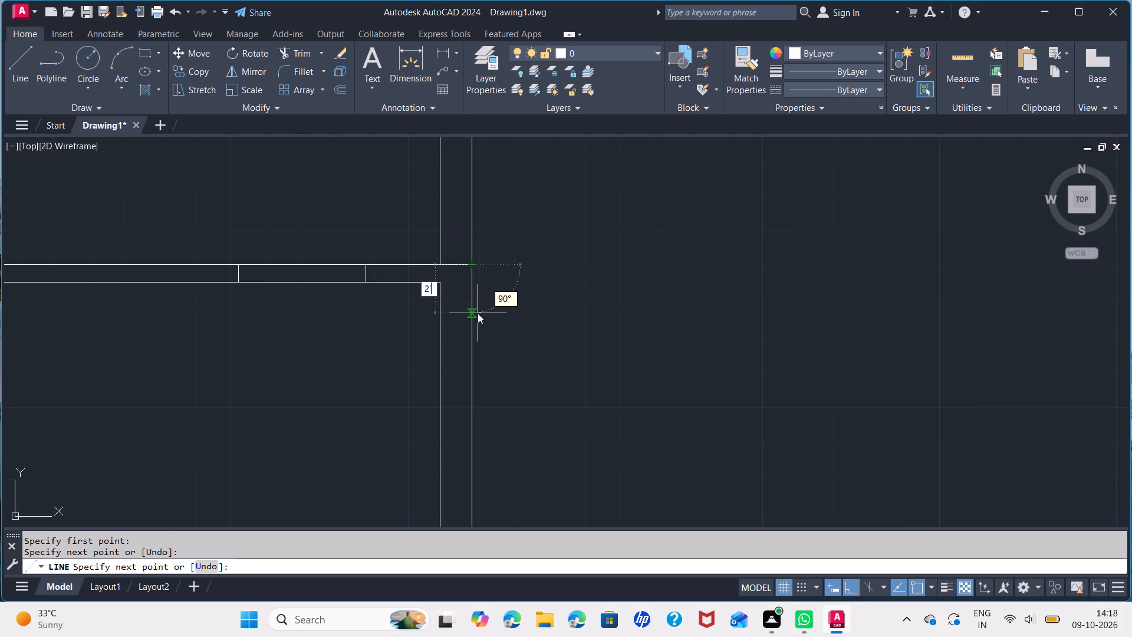
key(Return)
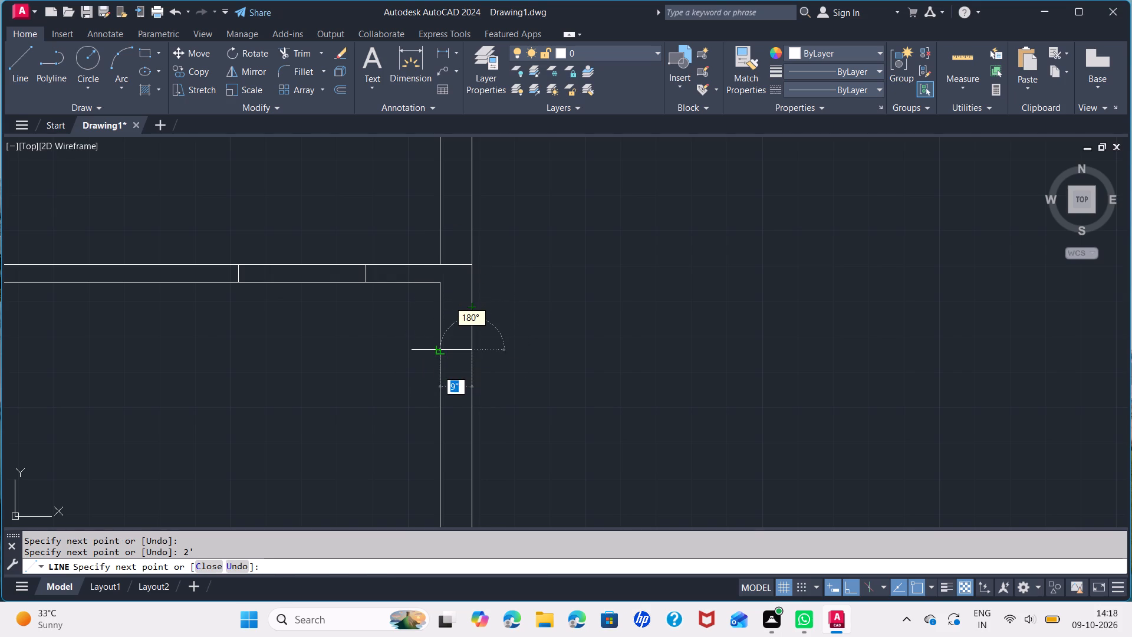
click(437, 350)
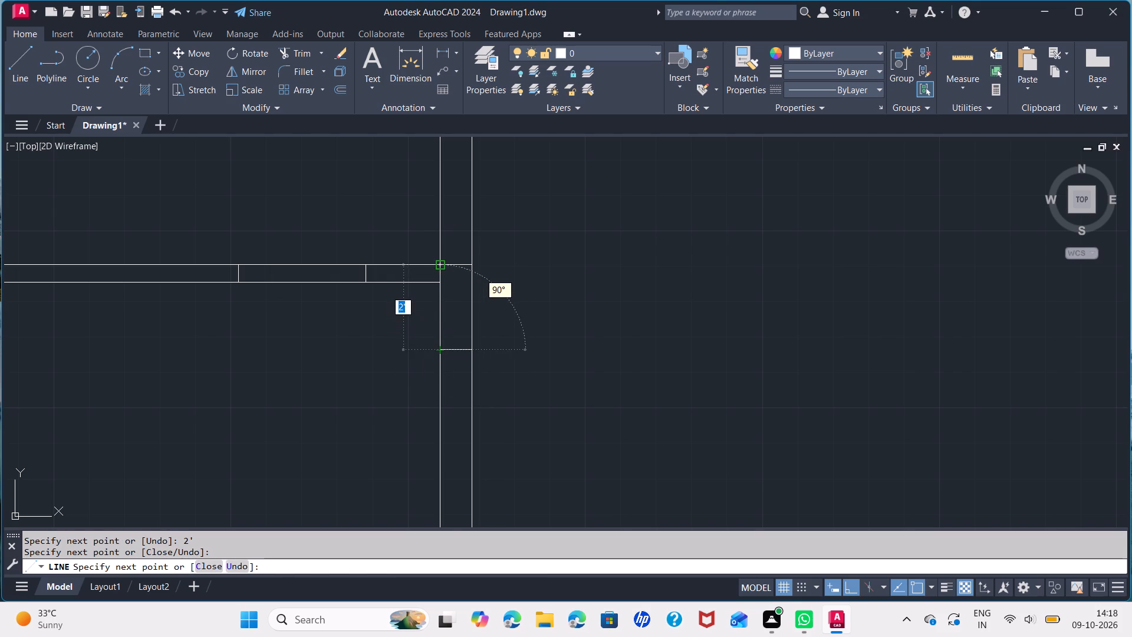
click(439, 265)
key(space)
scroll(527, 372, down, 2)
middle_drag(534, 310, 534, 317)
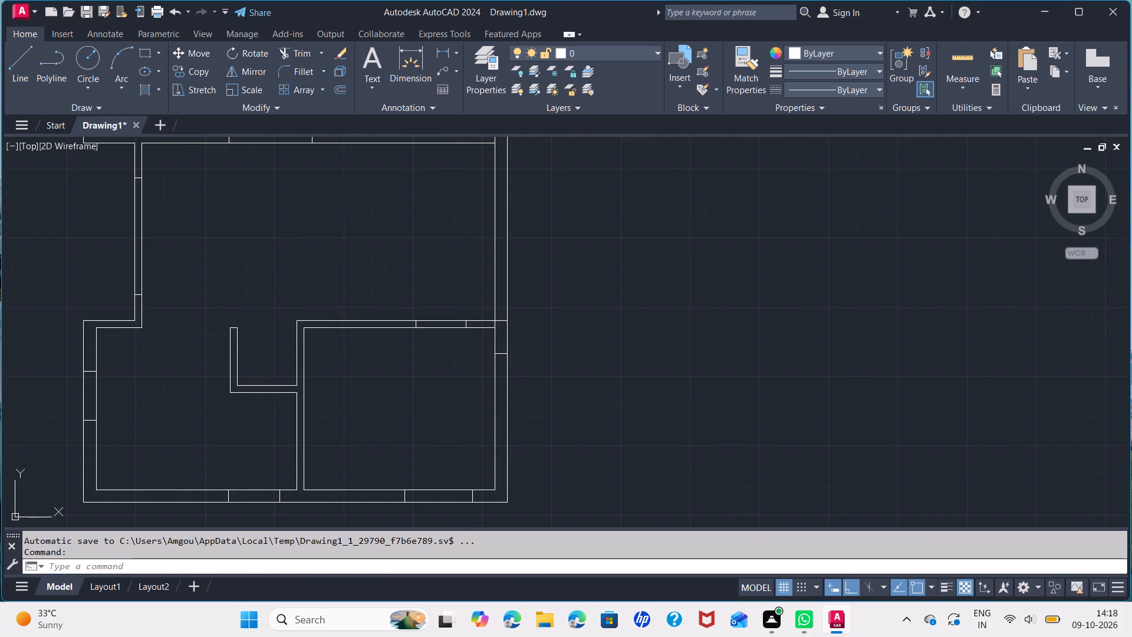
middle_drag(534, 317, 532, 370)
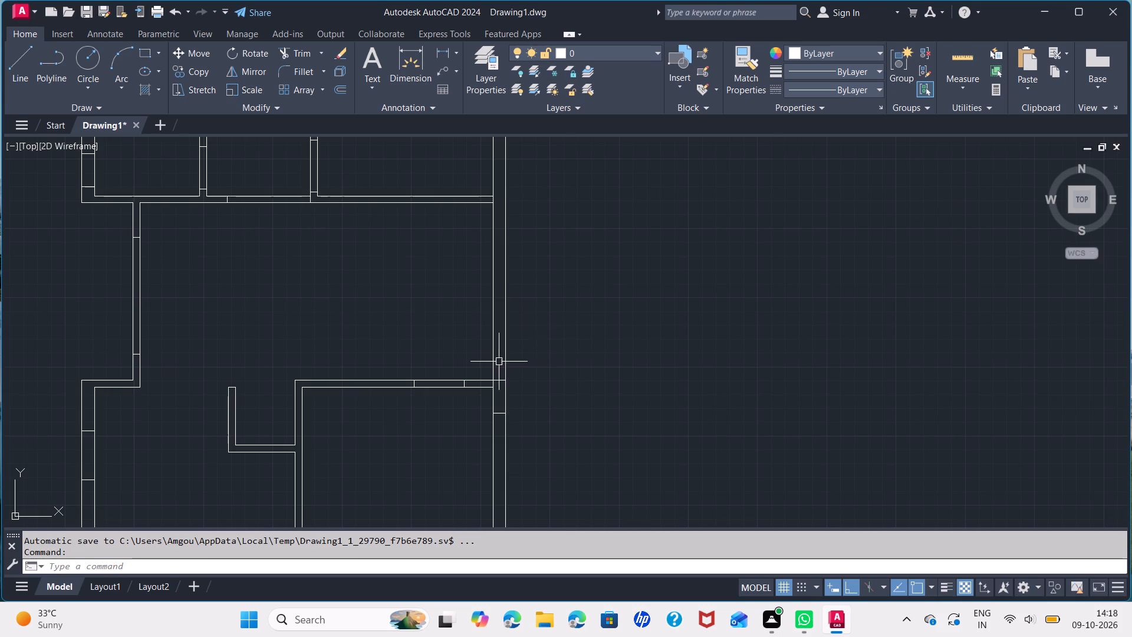
Draw lines marking a 3' long opening across the 9" outer right wall, just above the bottom-right room's upper wall.
scroll(499, 362, up, 2)
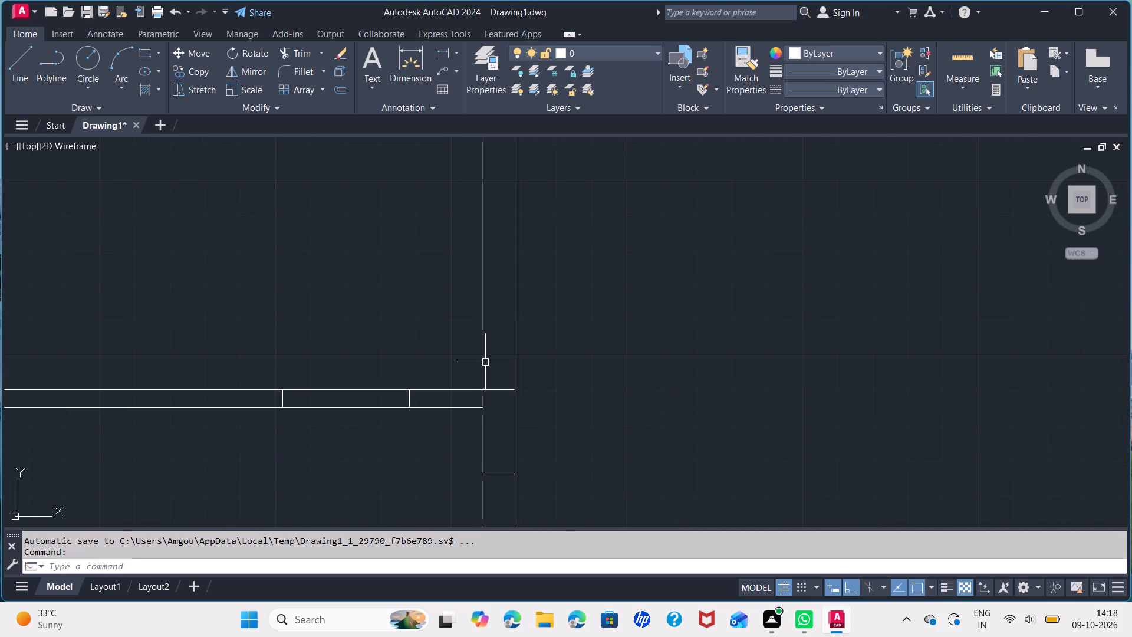
scroll(492, 377, up, 2)
key(space)
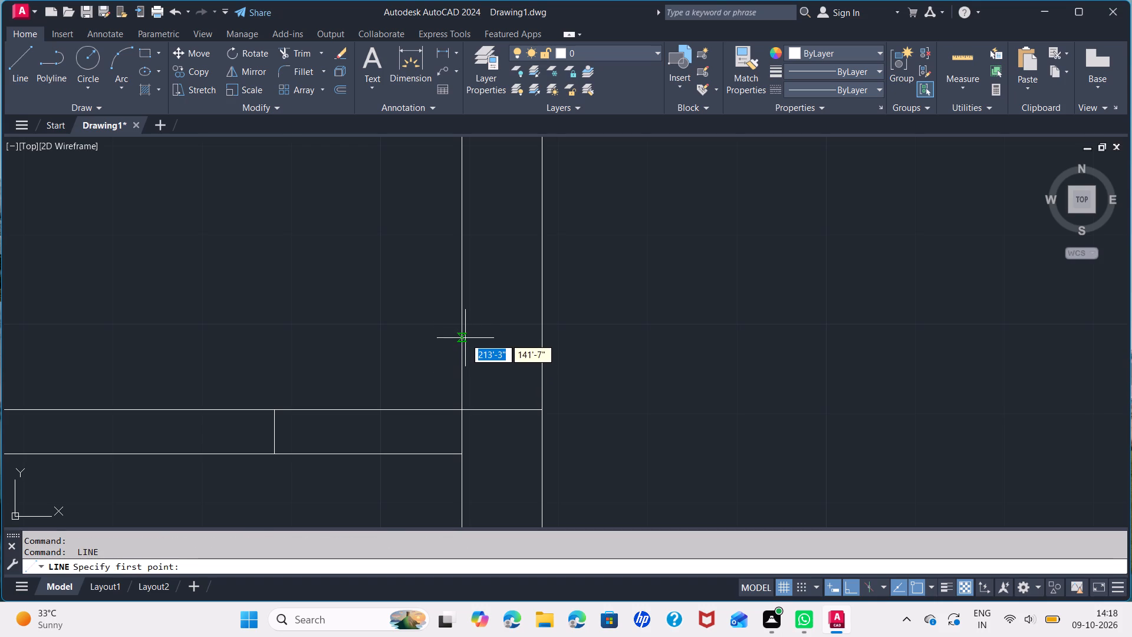
click(462, 327)
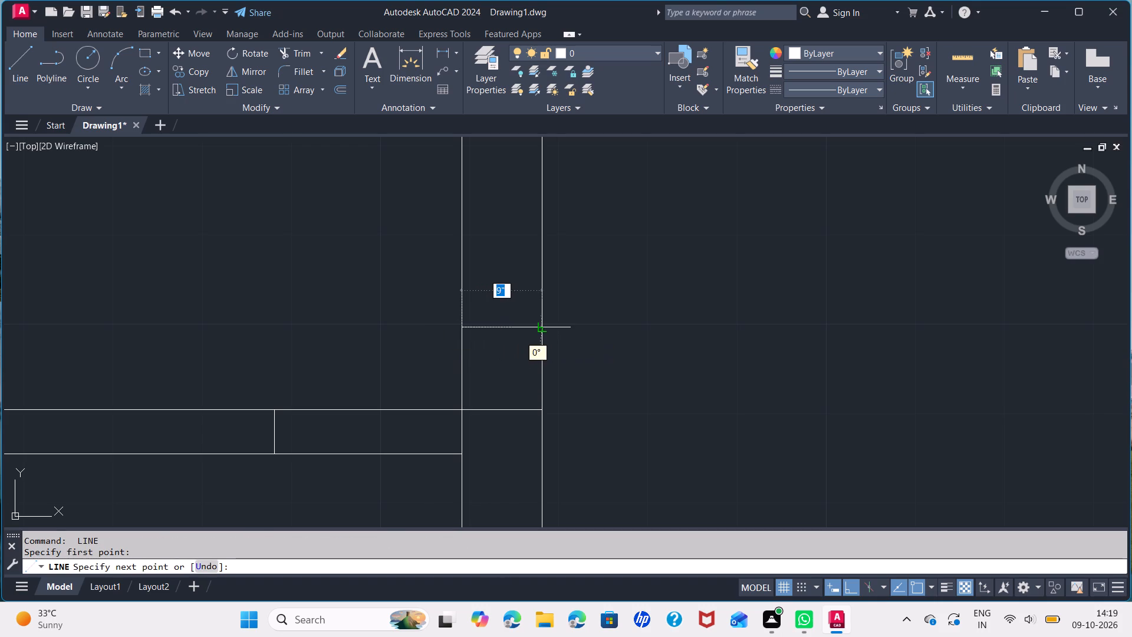
click(542, 327)
scroll(545, 242, down, 1)
middle_drag(544, 241, 567, 395)
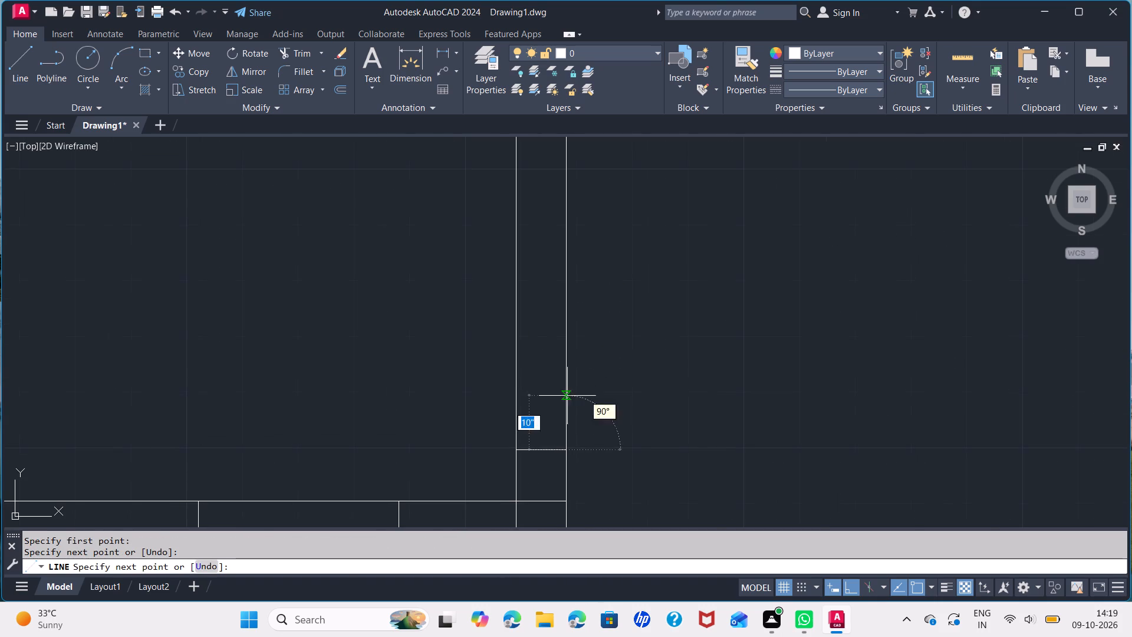
scroll(565, 275, down, 2)
middle_drag(565, 274, 580, 399)
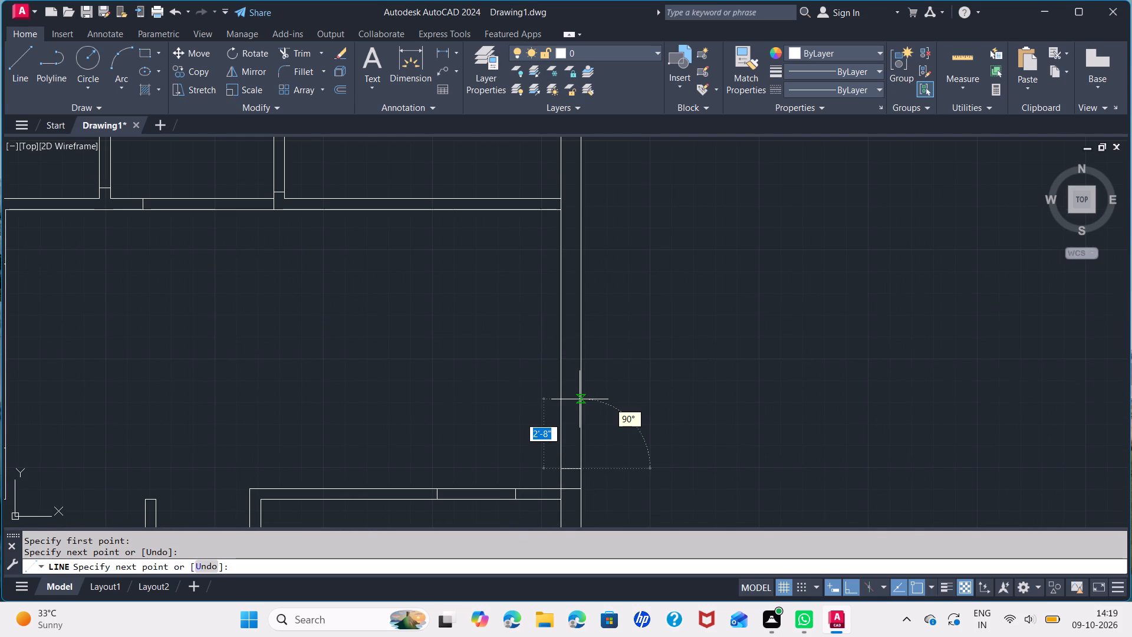
text(3')
key(Return)
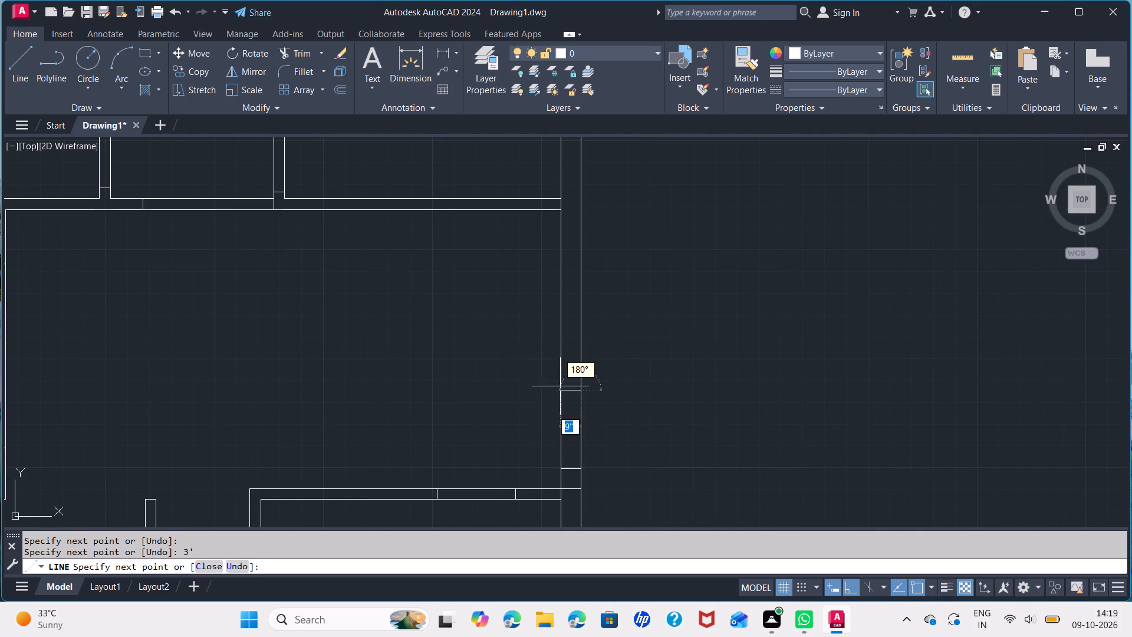
click(561, 390)
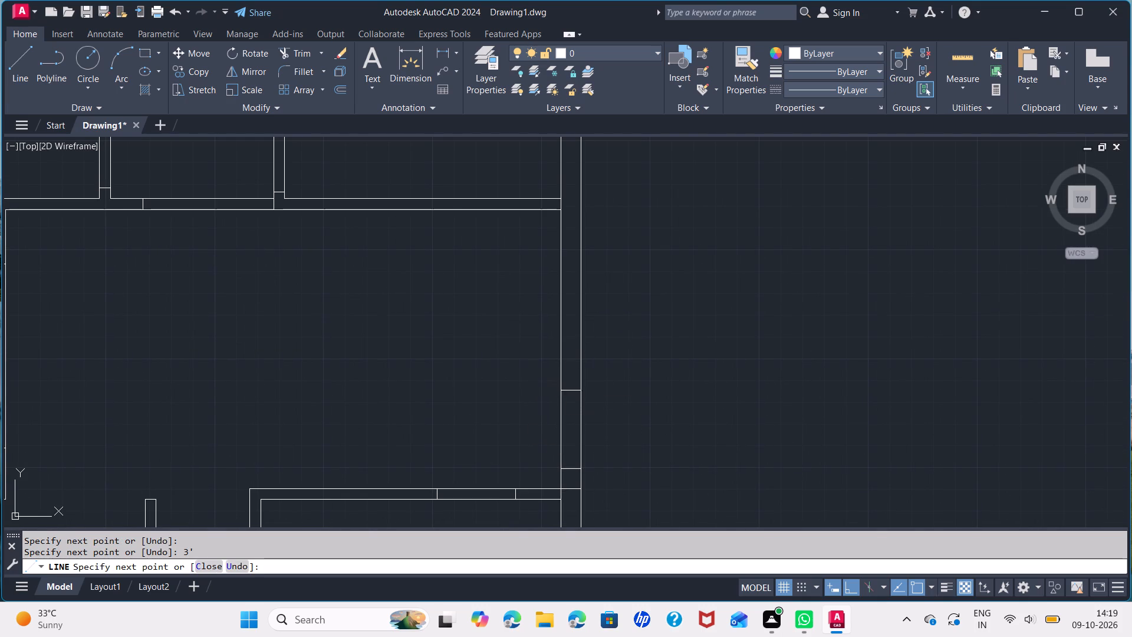
key(space)
Trim the wall lines across the openings in the small top-right room's right wall and in the wall between it and the outer right wall.
scroll(380, 465, down, 3)
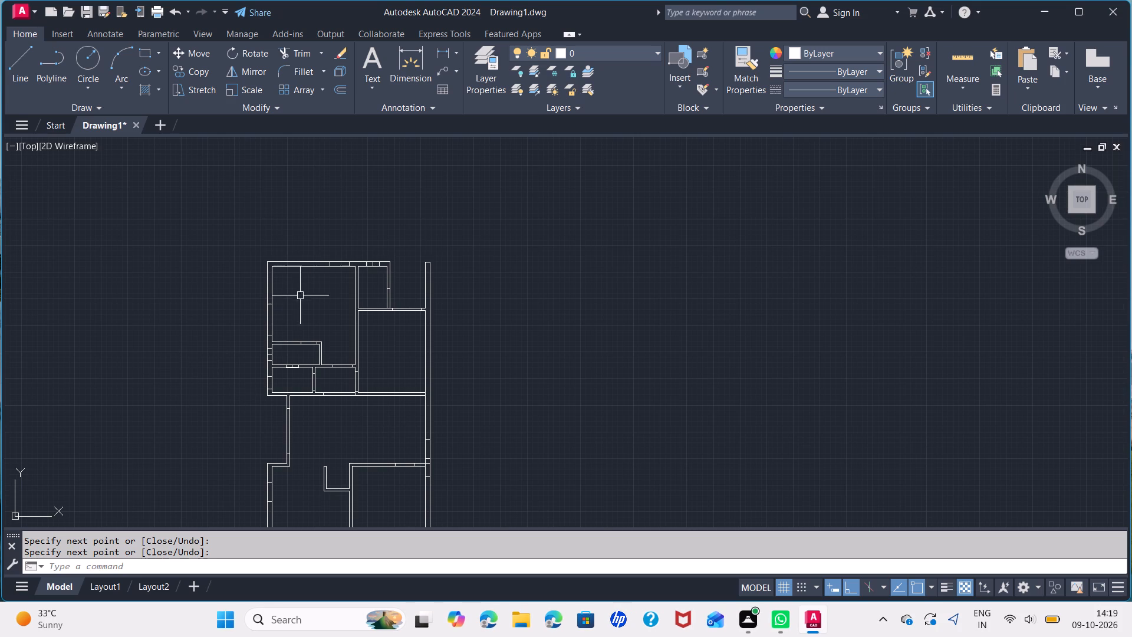
scroll(327, 275, up, 2)
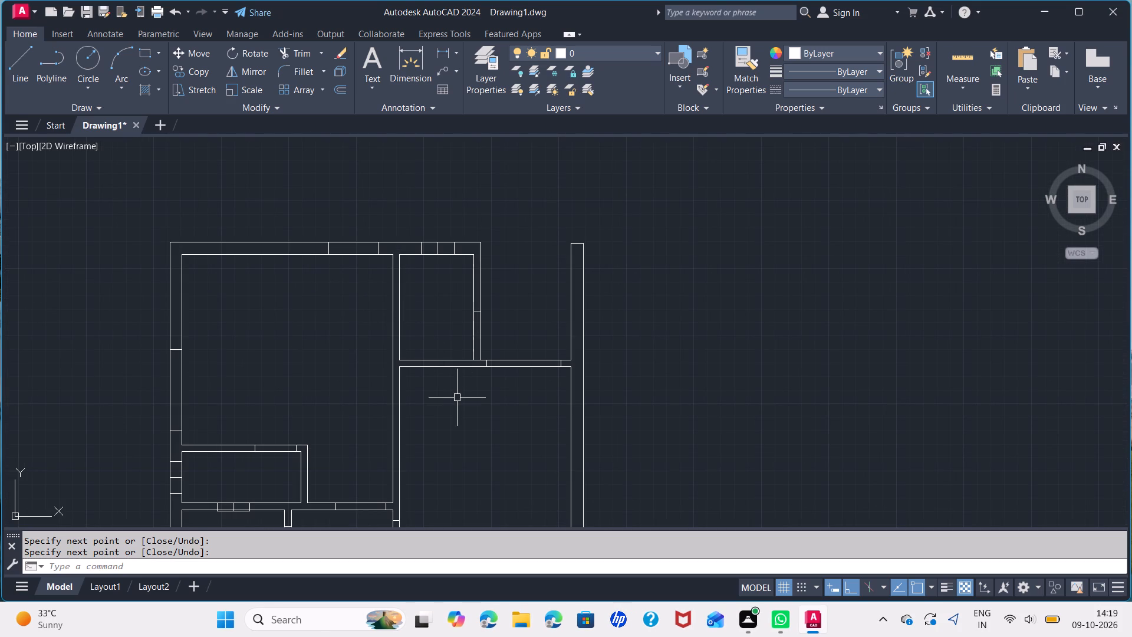
middle_drag(481, 411, 486, 360)
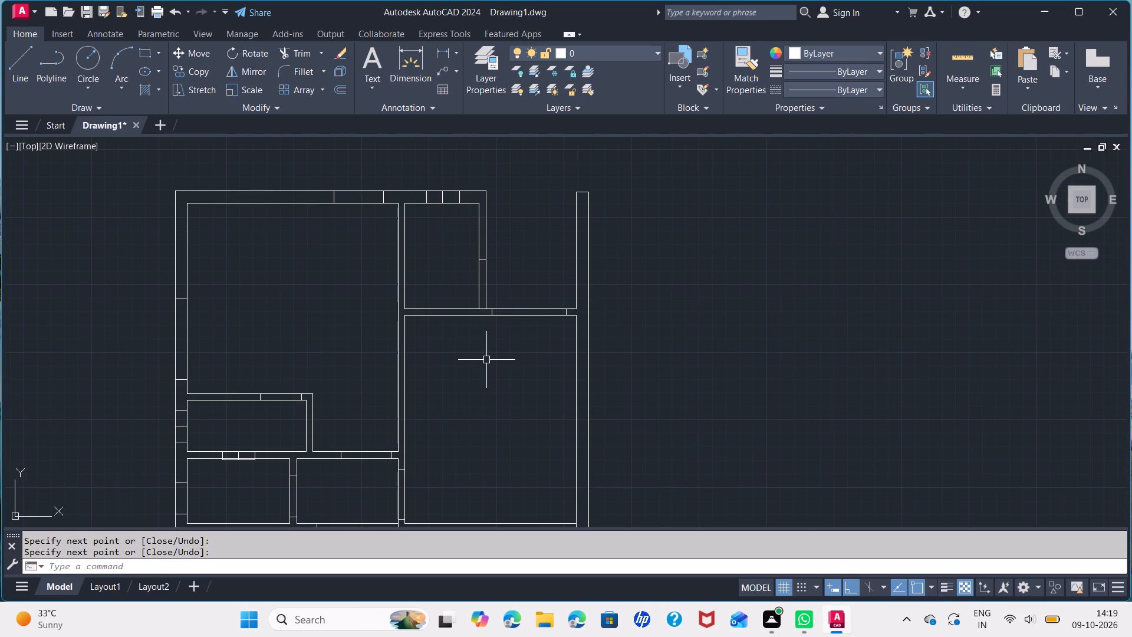
text(TR)
key(Return)
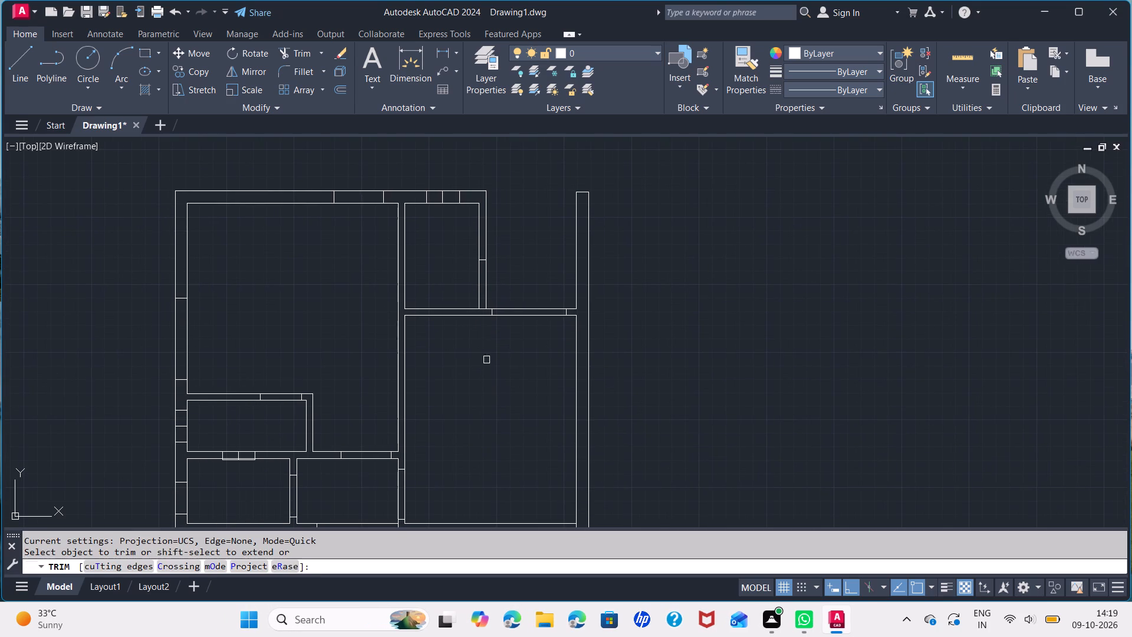
click(469, 290)
click(514, 281)
click(521, 295)
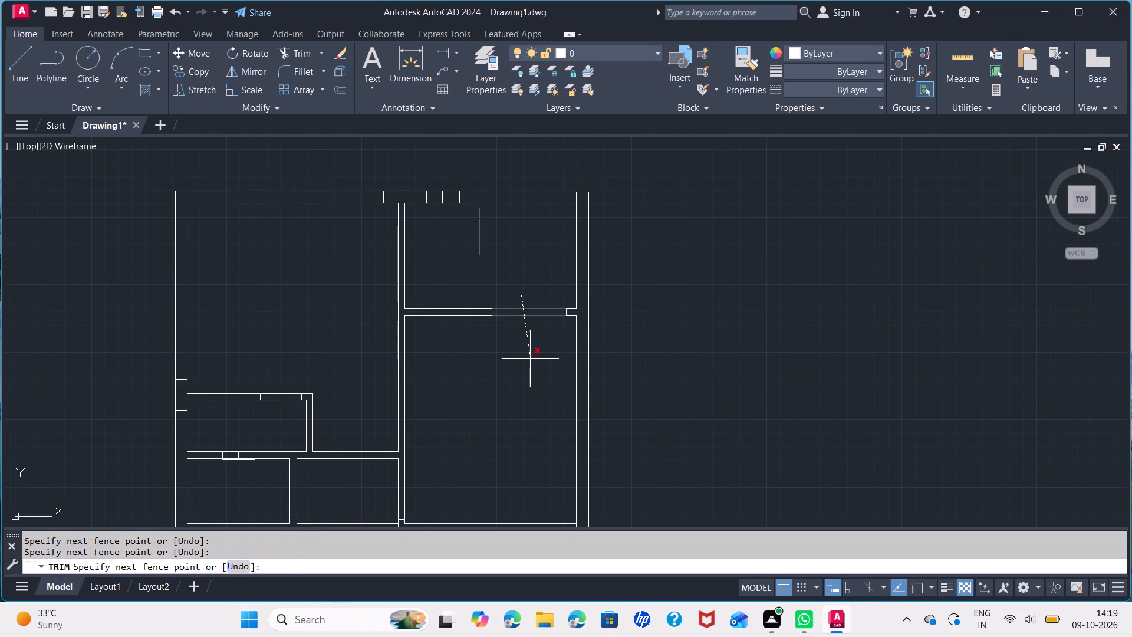
click(530, 359)
Trim the small left room's upper wall at its opening and the upper line of the adjoining lower wall's opening, clearing leftover stubs.
scroll(474, 427, down, 1)
middle_drag(473, 431, 587, 346)
scroll(449, 338, up, 2)
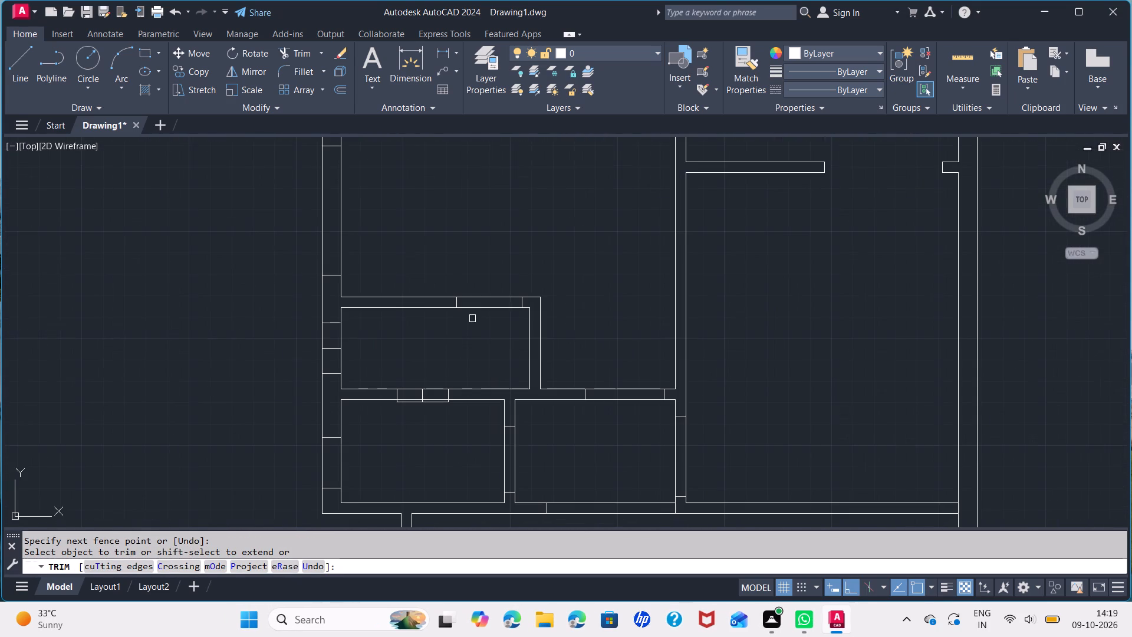
click(488, 280)
click(488, 295)
click(490, 285)
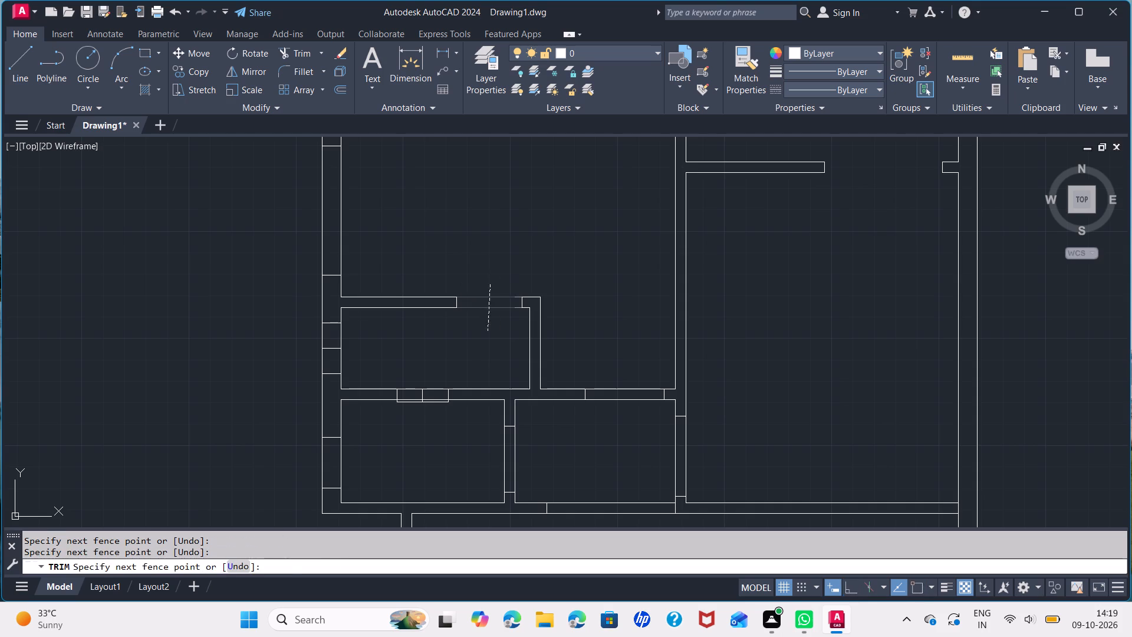
click(488, 331)
click(614, 370)
click(615, 428)
scroll(496, 296, up, 1)
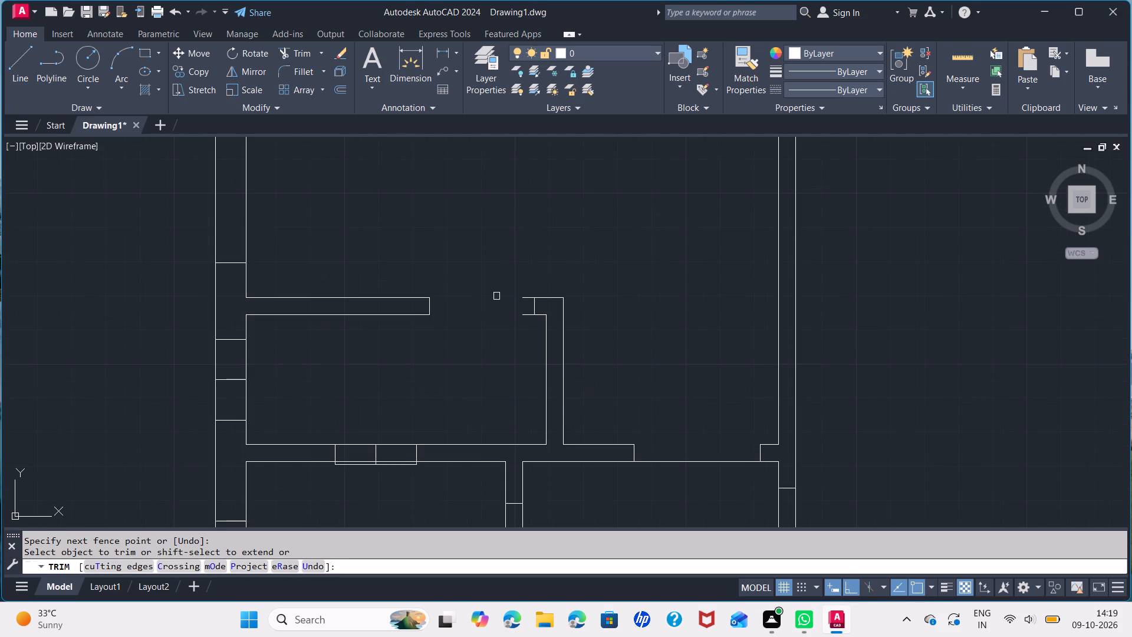
click(522, 297)
click(522, 313)
Trim the wall lines across the openings in the partition between the two lower small rooms and in the second room's bottom and right walls.
scroll(495, 365, down, 1)
middle_drag(495, 366, 495, 247)
click(481, 359)
click(571, 373)
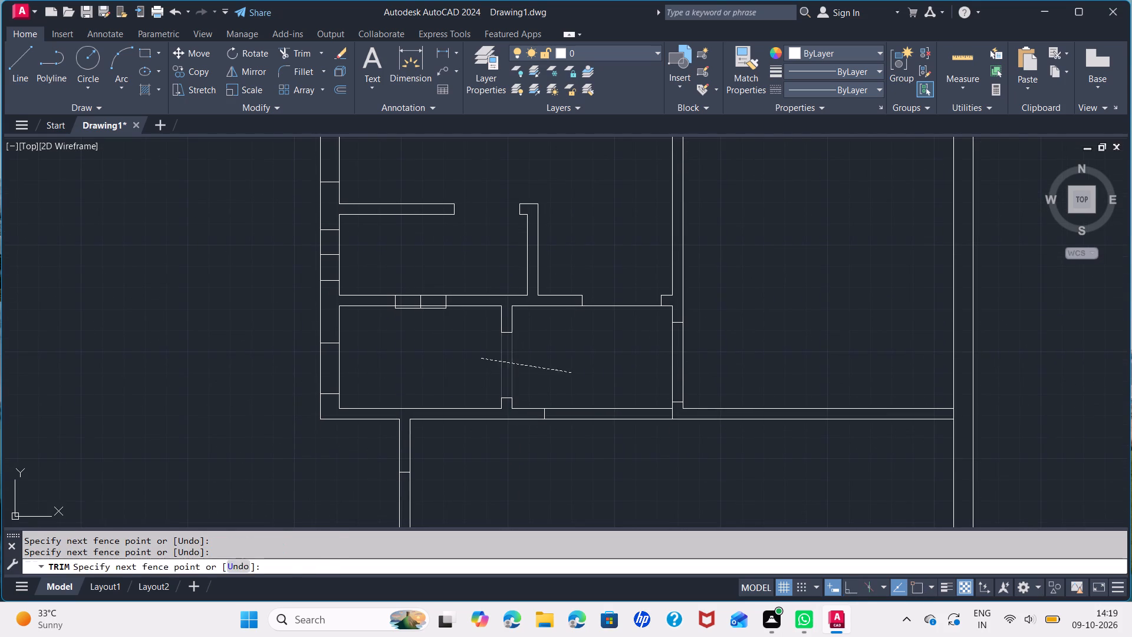
click(588, 388)
click(608, 471)
click(633, 376)
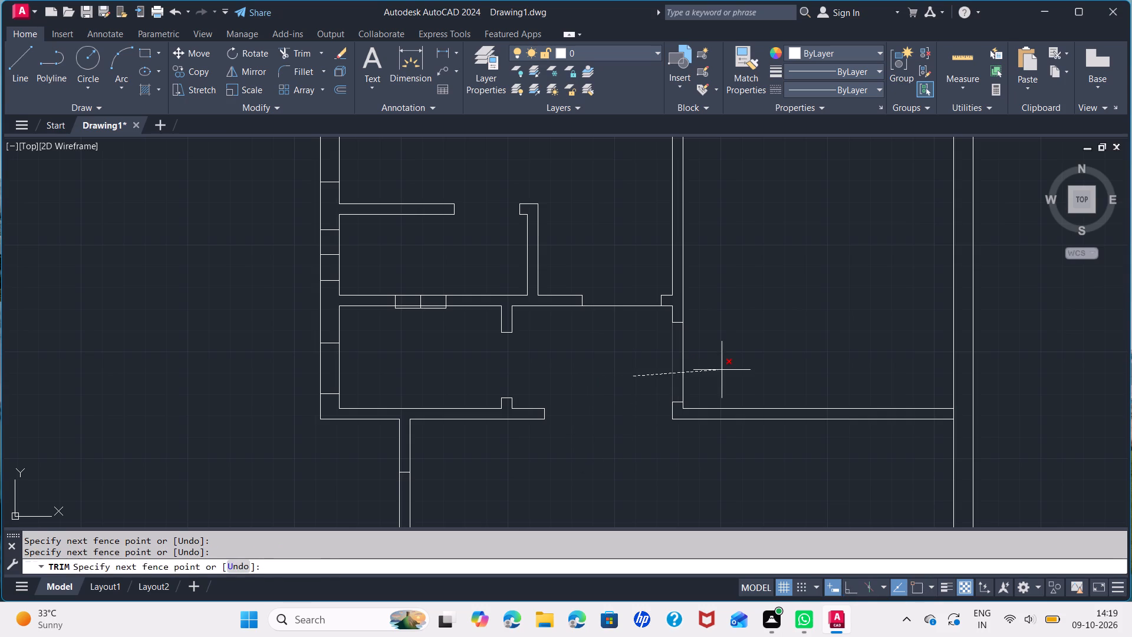
click(722, 370)
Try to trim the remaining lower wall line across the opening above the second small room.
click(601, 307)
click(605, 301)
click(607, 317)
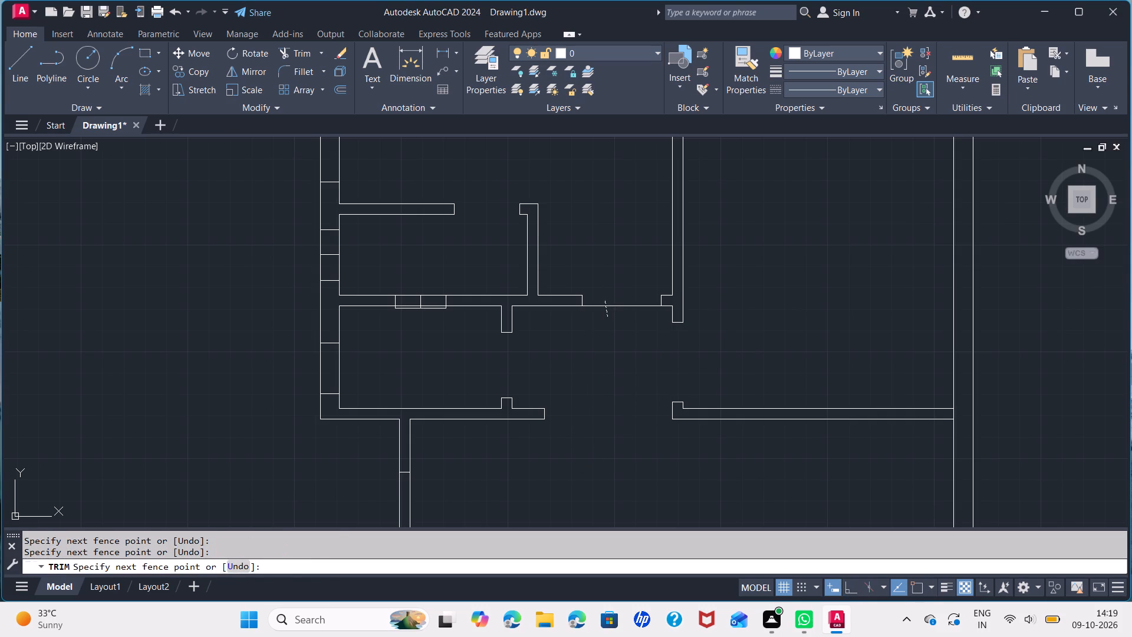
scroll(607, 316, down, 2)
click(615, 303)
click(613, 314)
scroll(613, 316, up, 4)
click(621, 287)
Trim both wall lines across the 3' opening in the bottom-right room's upper wall.
scroll(567, 313, down, 4)
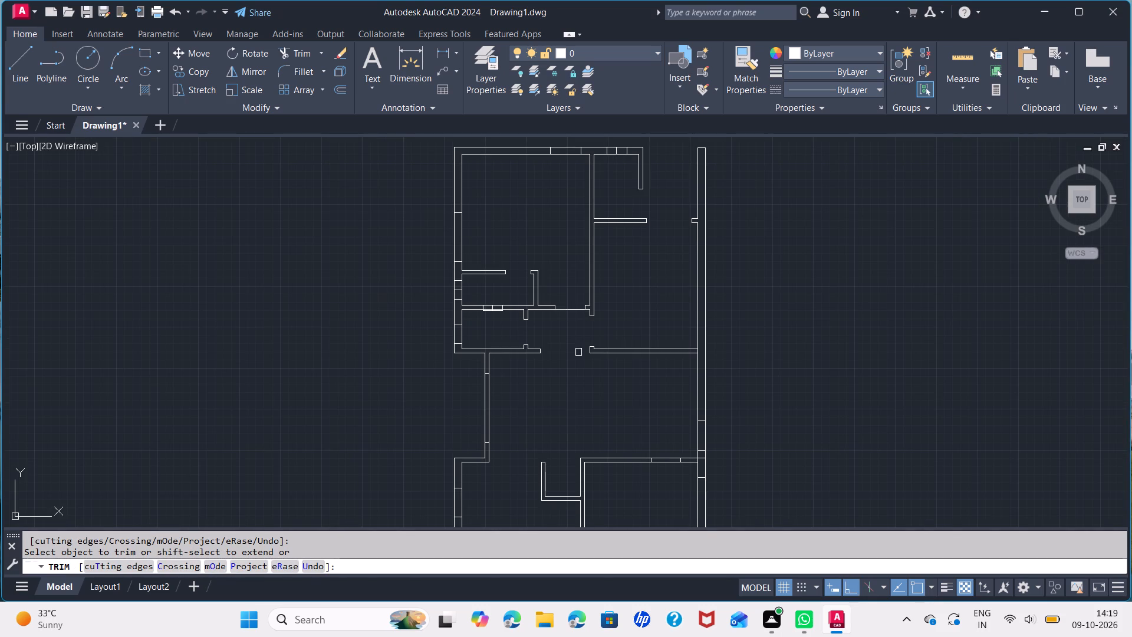
middle_drag(552, 360, 538, 205)
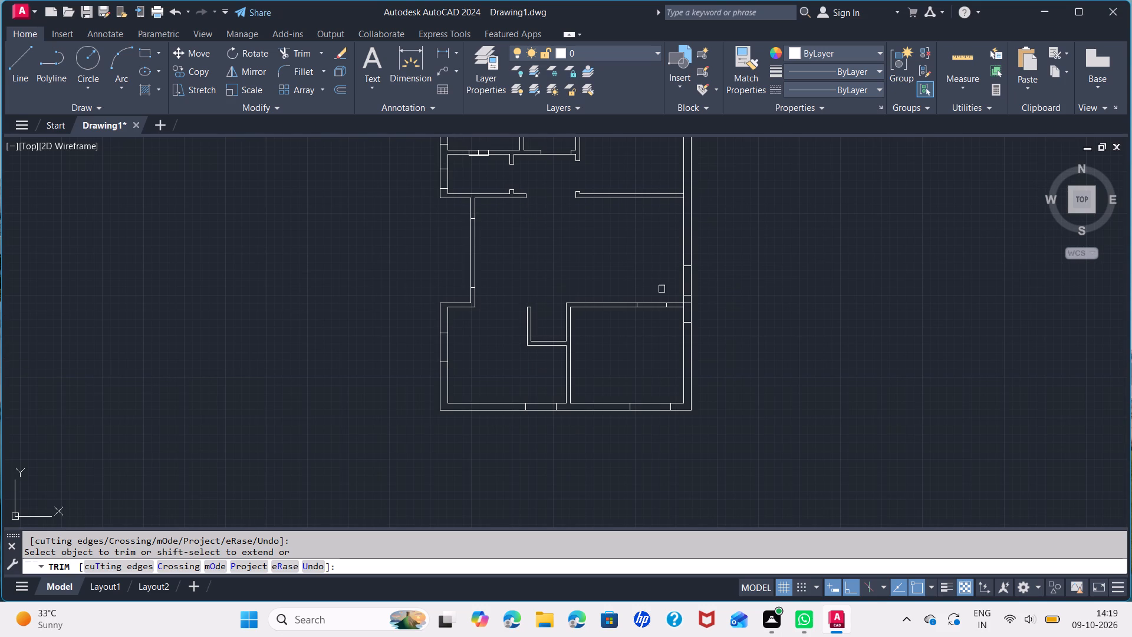
click(651, 293)
click(651, 338)
Trim away the middle divider and the wall line crossing the small rectangle in the small left room's lower wall.
scroll(599, 381, up, 1)
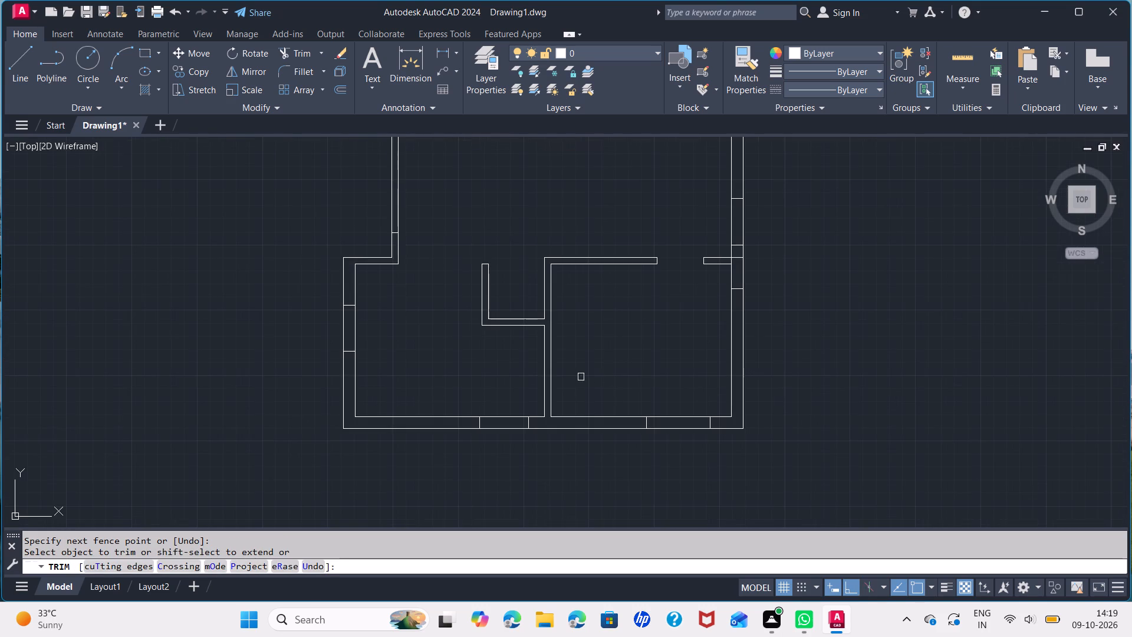
middle_drag(407, 238, 468, 397)
middle_drag(517, 331, 504, 450)
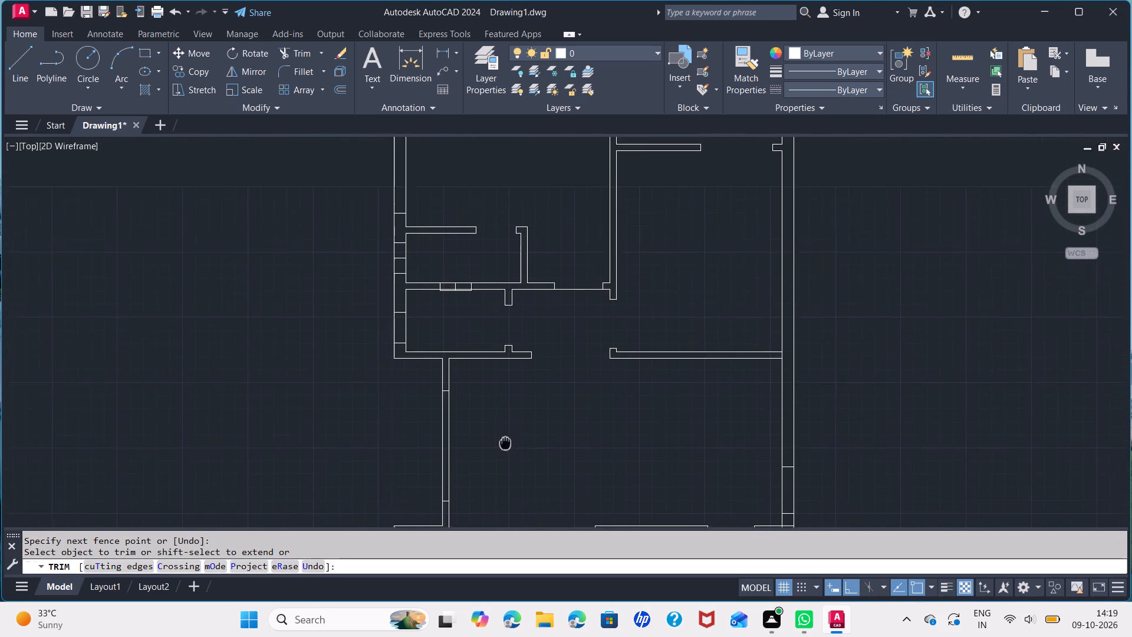
middle_drag(504, 450, 495, 496)
scroll(449, 342, up, 4)
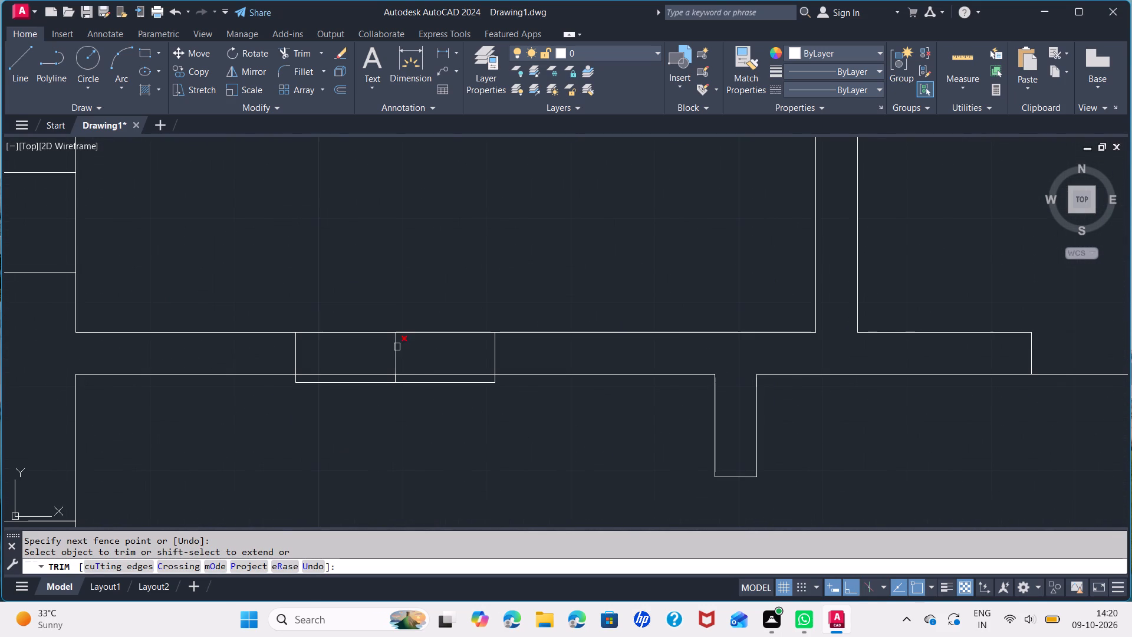
click(397, 347)
scroll(404, 390, up, 3)
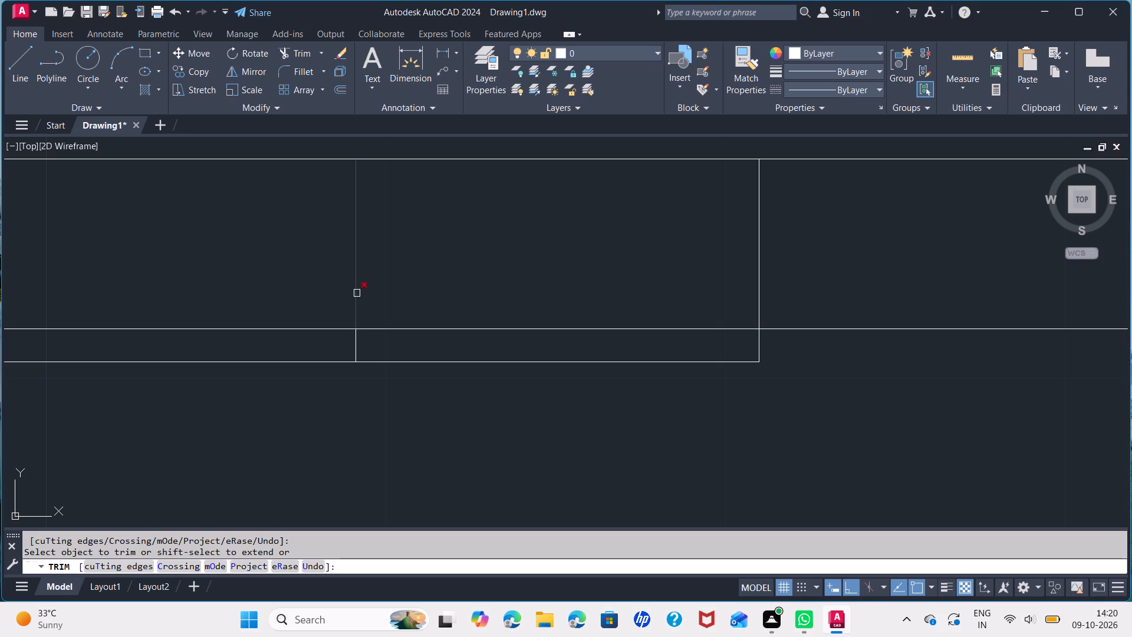
click(357, 293)
click(374, 328)
click(337, 330)
click(394, 327)
click(347, 330)
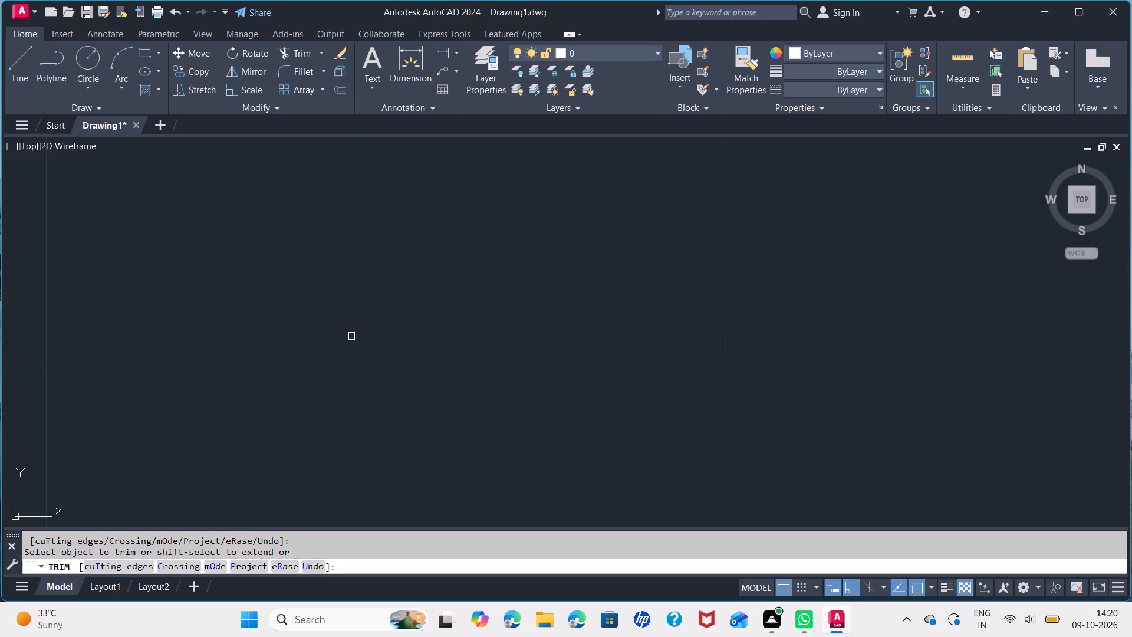
click(353, 336)
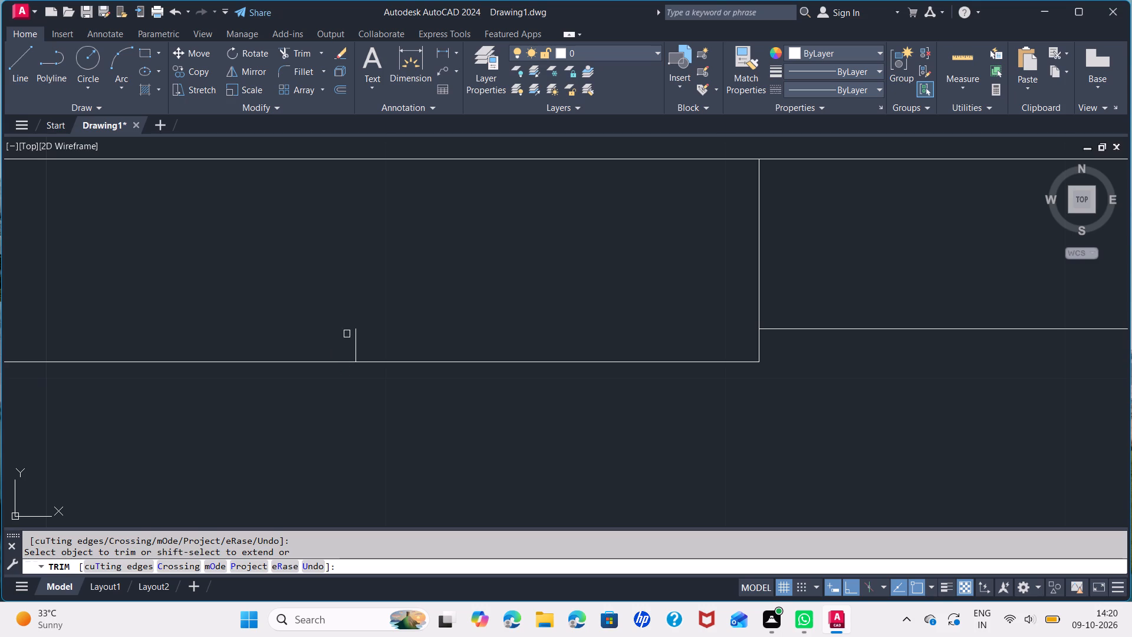
click(356, 337)
Remove the middle divider line from the opening marked in the outer left wall beside the small left room.
scroll(489, 270, down, 2)
middle_drag(385, 288, 473, 300)
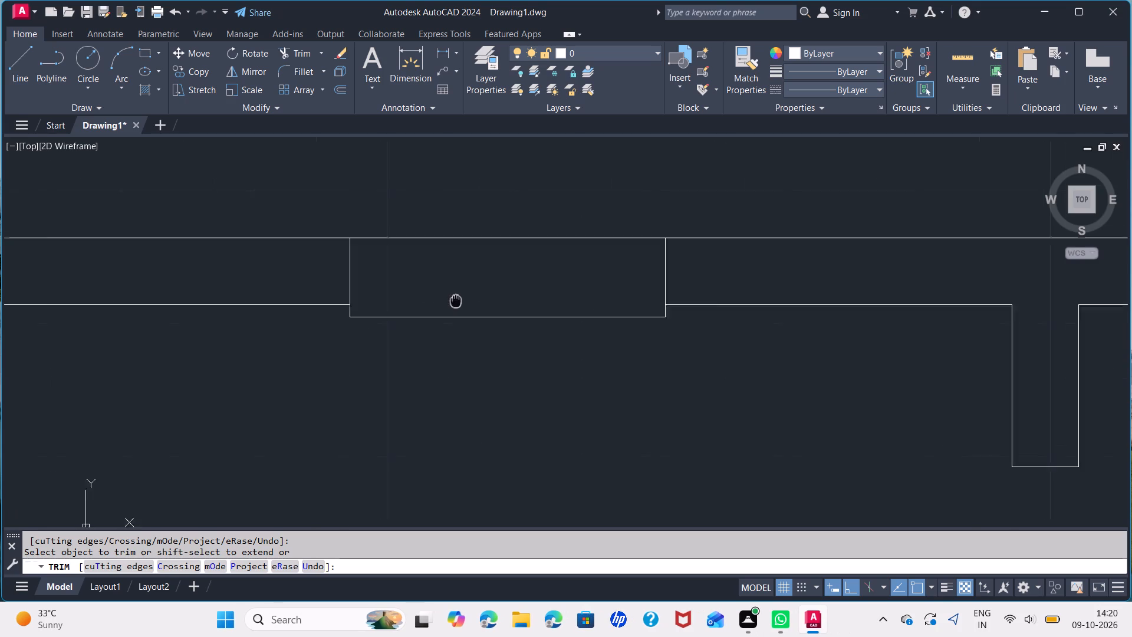
middle_drag(473, 300, 601, 304)
scroll(352, 391, down, 2)
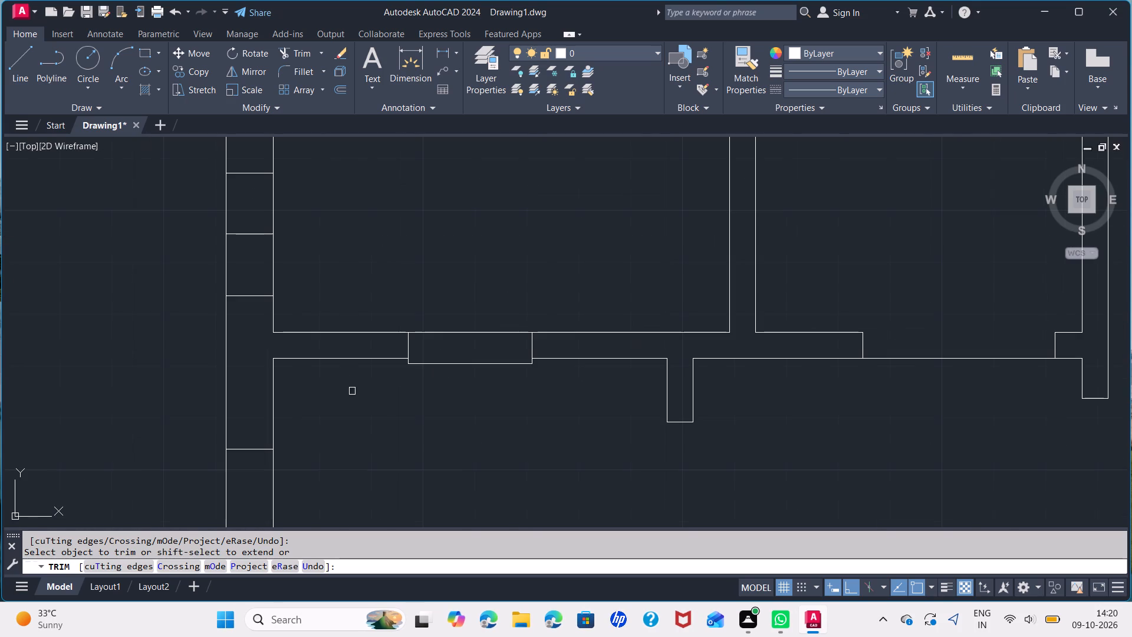
middle_drag(383, 426, 387, 496)
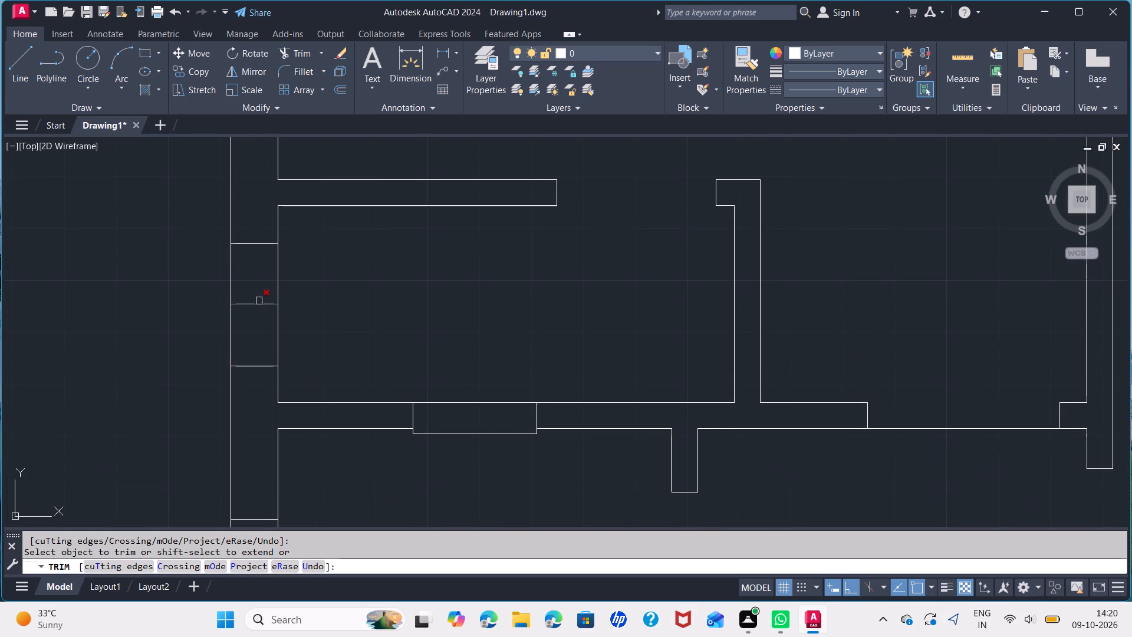
click(258, 302)
click(260, 303)
Remove the middle divider line from the opening in the small top-right room's upper outer wall and end trimming.
scroll(472, 290, down, 2)
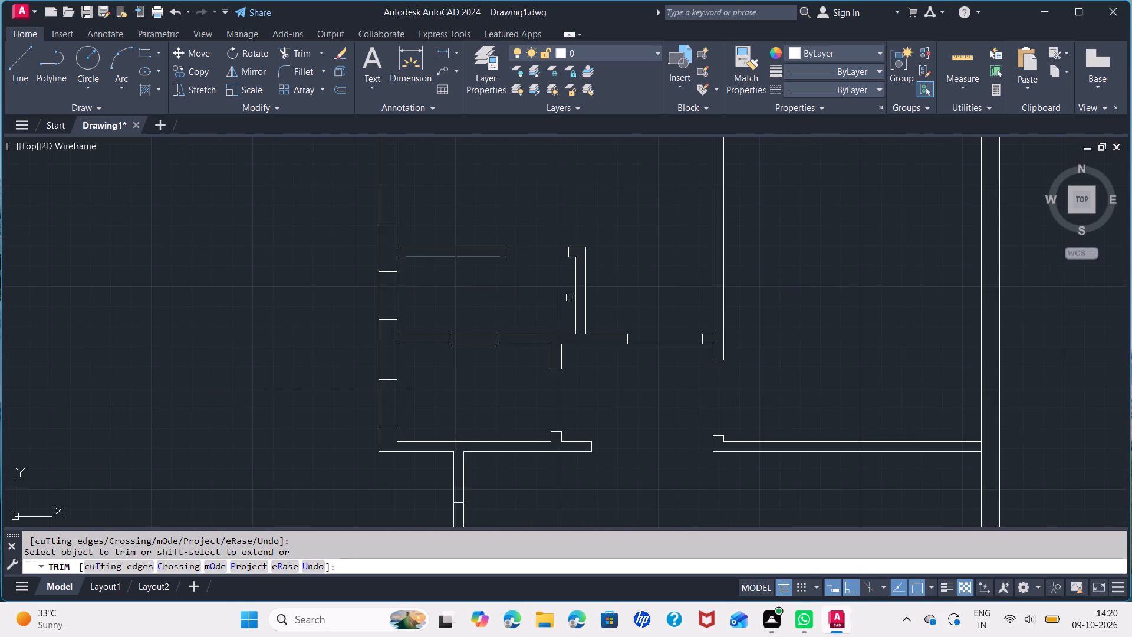
middle_drag(498, 295, 458, 127)
scroll(462, 143, down, 1)
scroll(549, 272, down, 1)
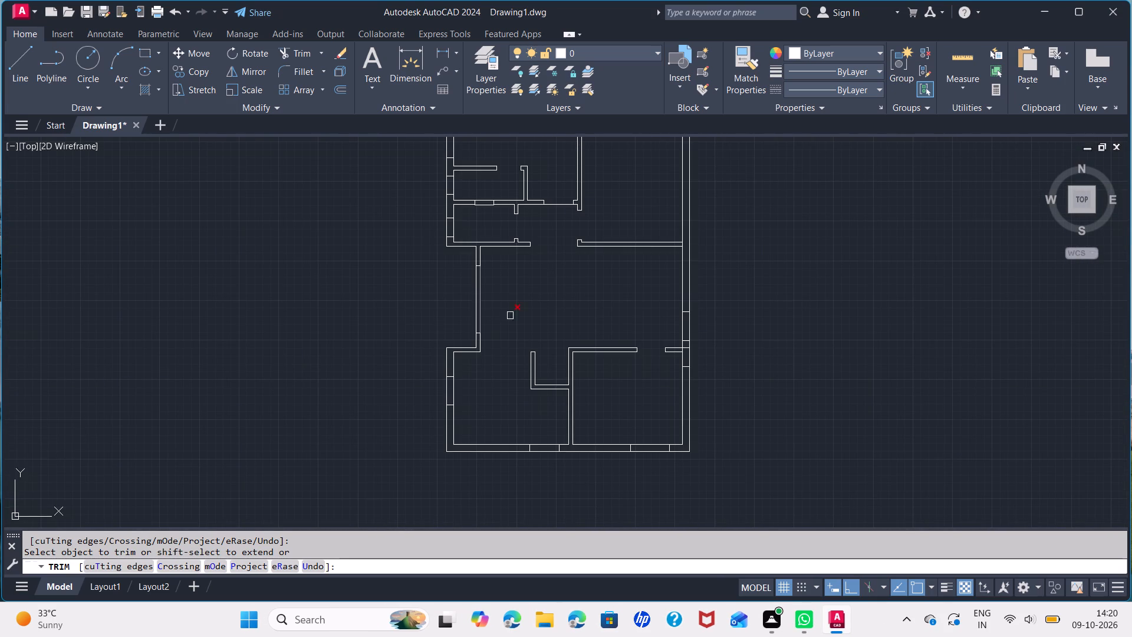
middle_drag(572, 271, 422, 467)
scroll(460, 239, up, 2)
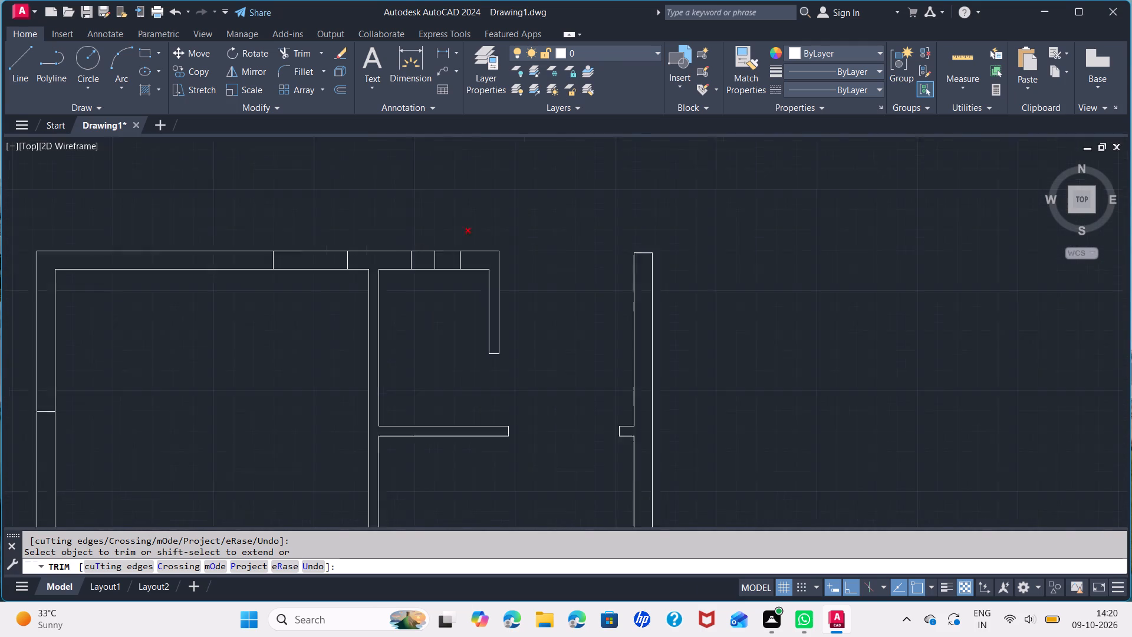
scroll(460, 238, up, 1)
click(419, 272)
click(421, 277)
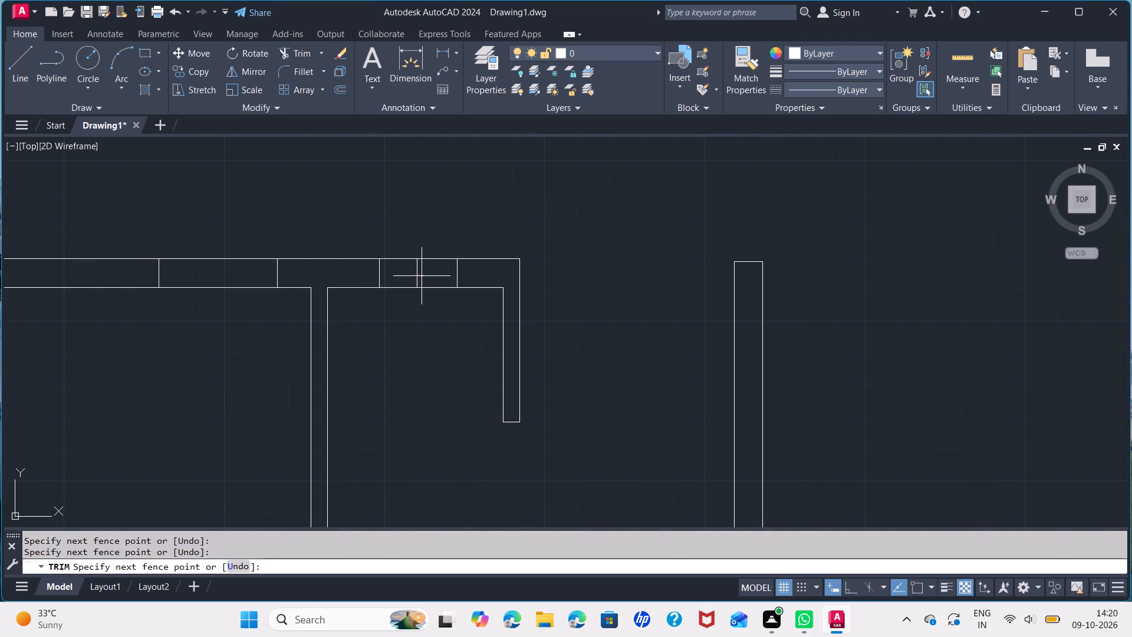
click(407, 275)
scroll(482, 216, down, 2)
key(Escape)
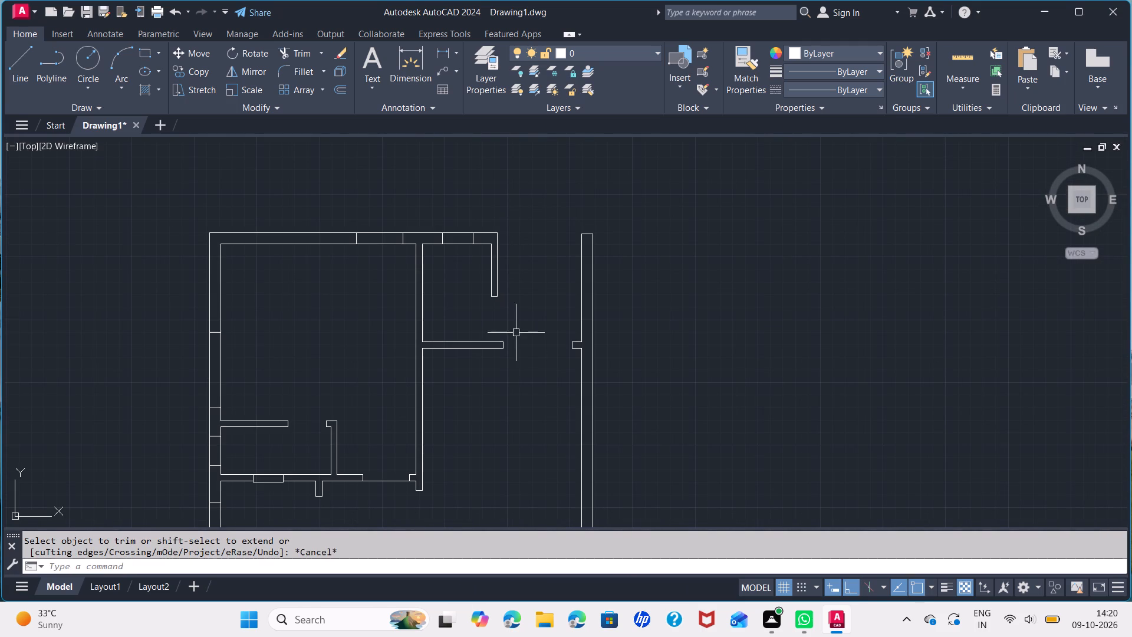
Erase the leftover wall line spanning the opening in the large top-left room's lower wall.
click(394, 484)
scroll(390, 485, up, 4)
key(Delete)
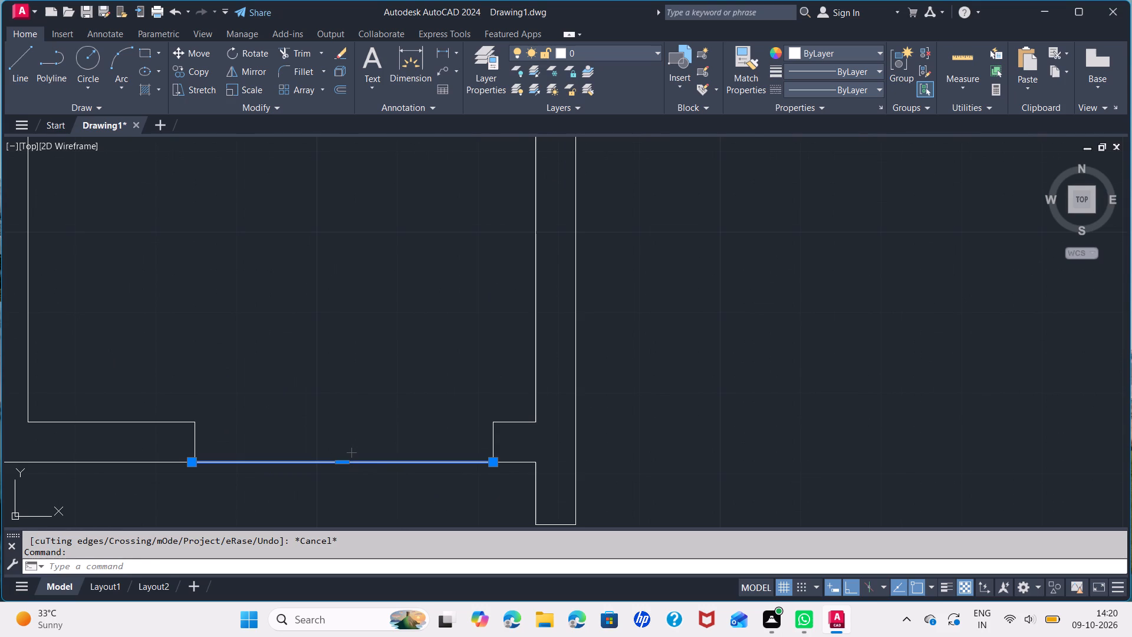
Draw a window centre line between the end-line midpoints of the large top-left room's opening in the outer left wall.
scroll(384, 482, down, 2)
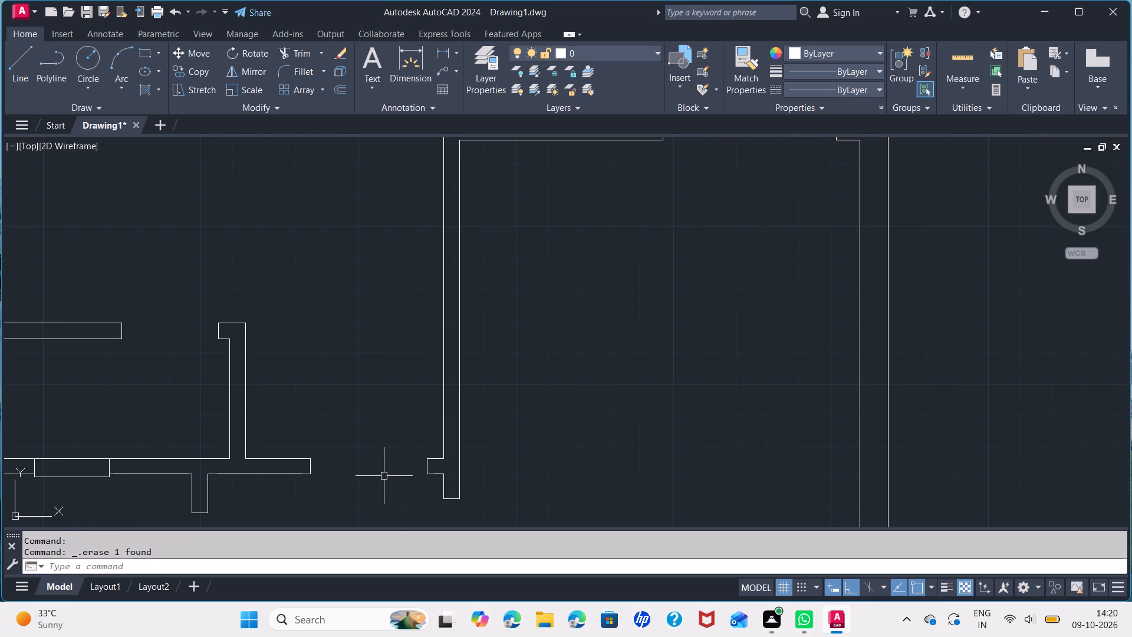
scroll(327, 385, down, 1)
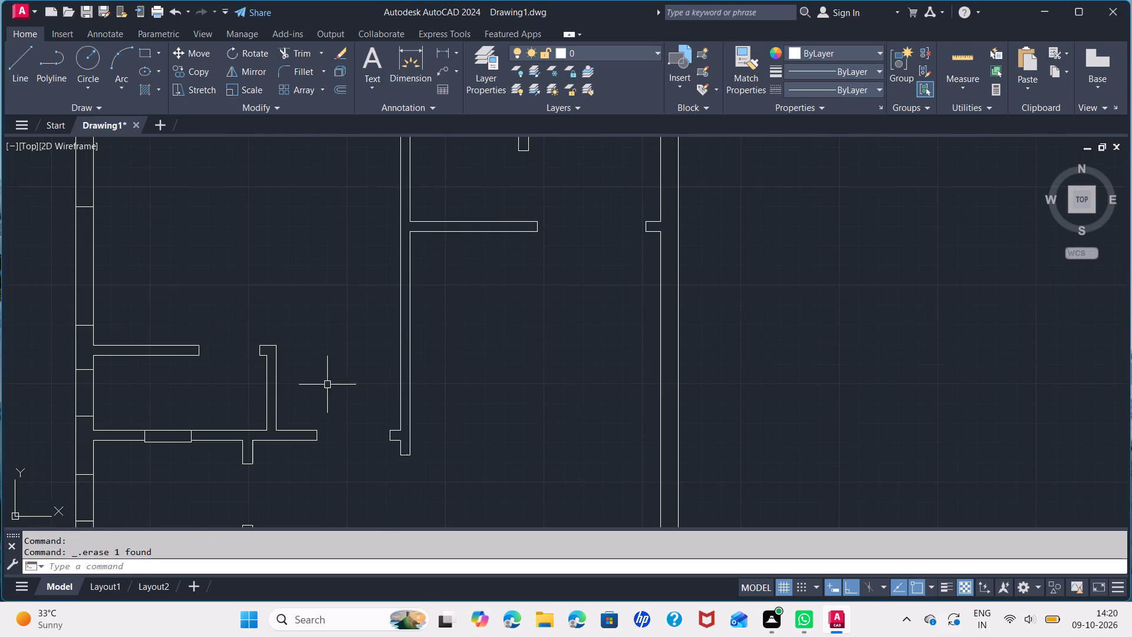
scroll(327, 385, down, 1)
middle_drag(328, 384, 558, 353)
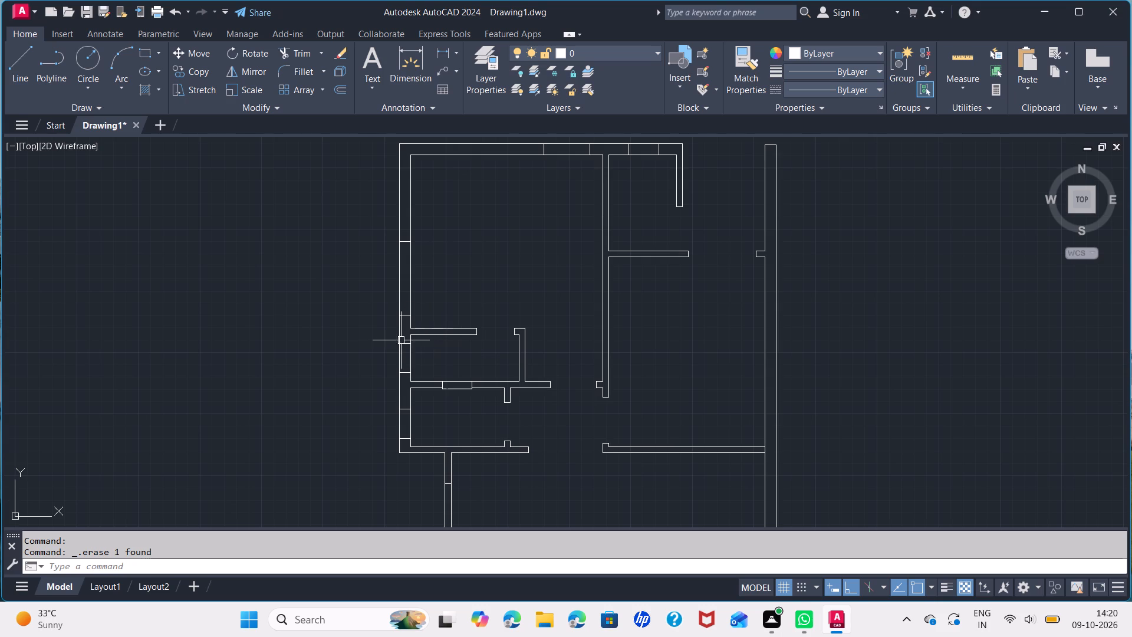
key(l)
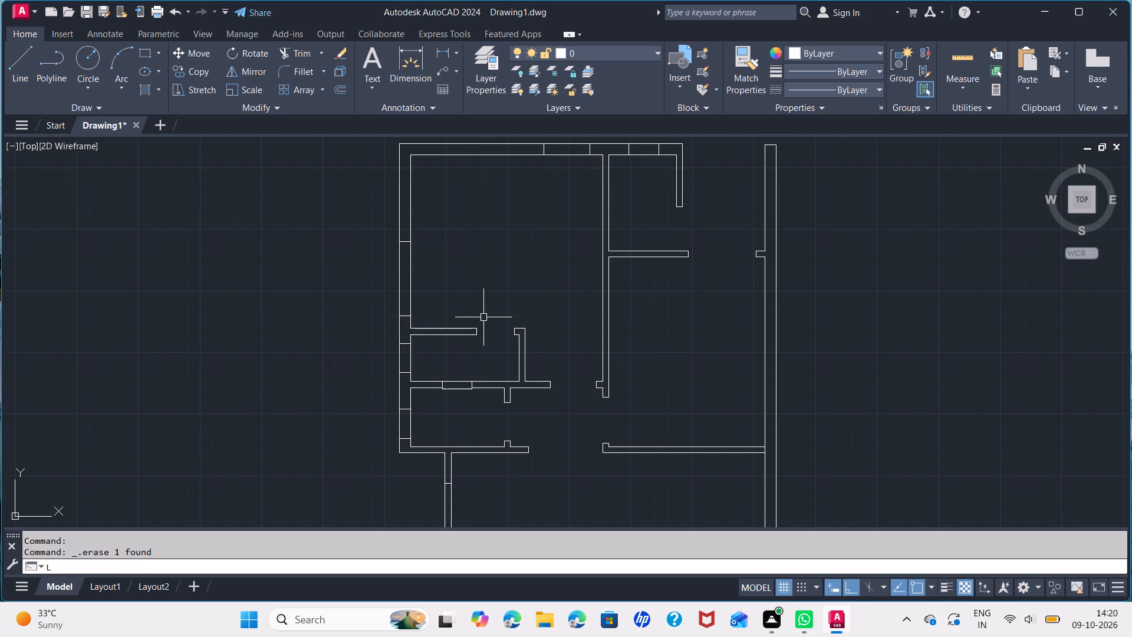
key(Return)
scroll(403, 283, up, 2)
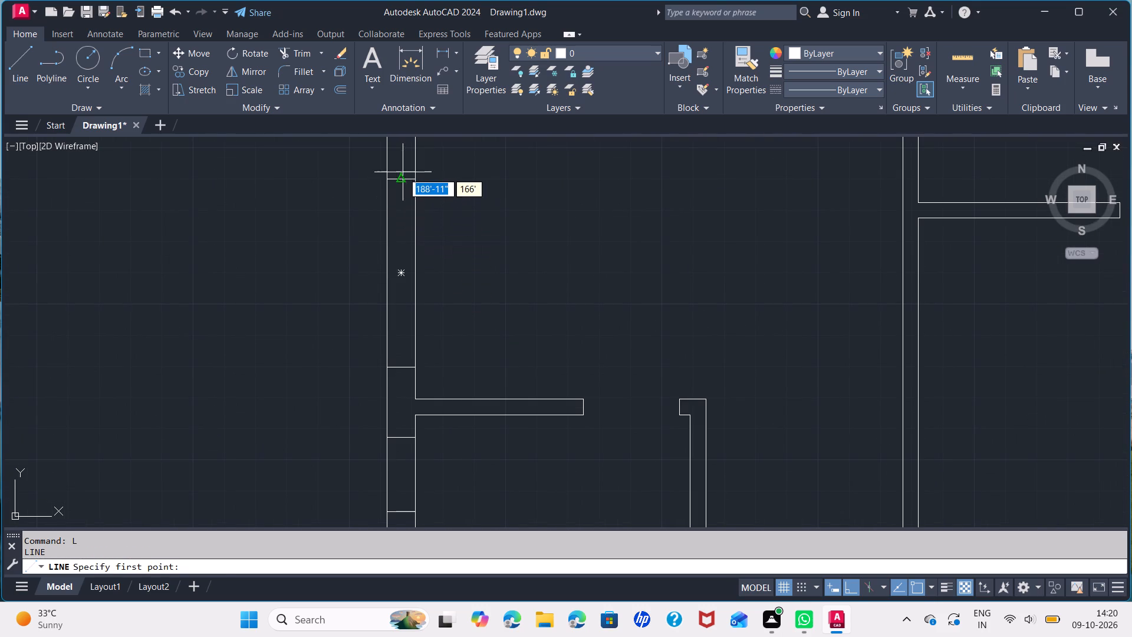
click(400, 177)
click(397, 370)
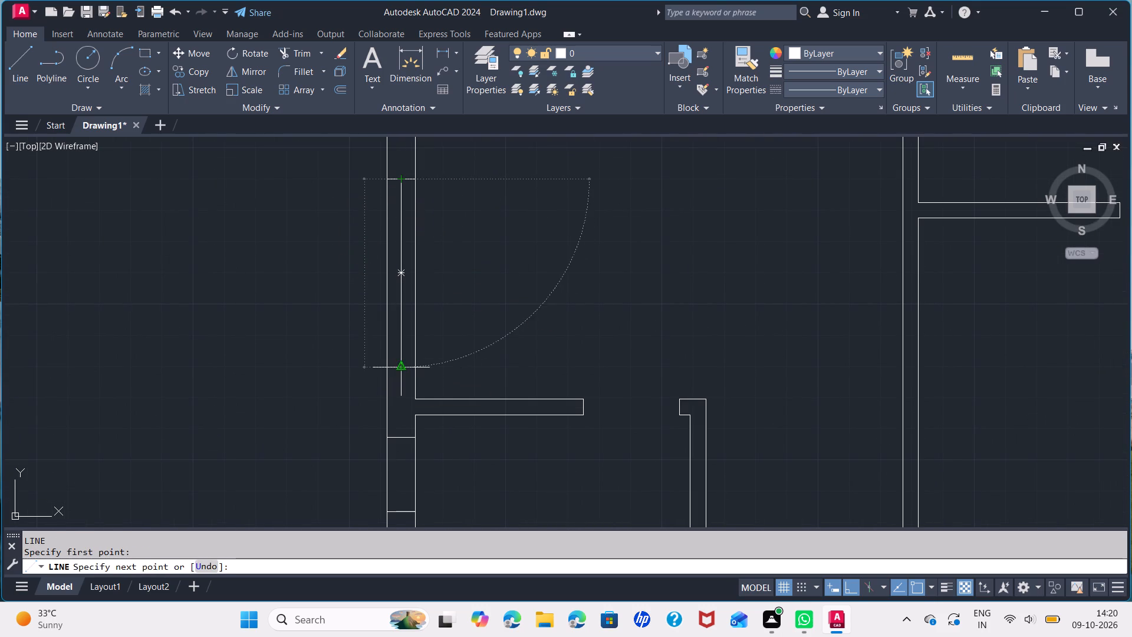
key(space)
Draw a vertical centre line between the end-line midpoints of the outer left wall opening beside the small left room.
scroll(395, 403, down, 1)
middle_drag(417, 431, 453, 310)
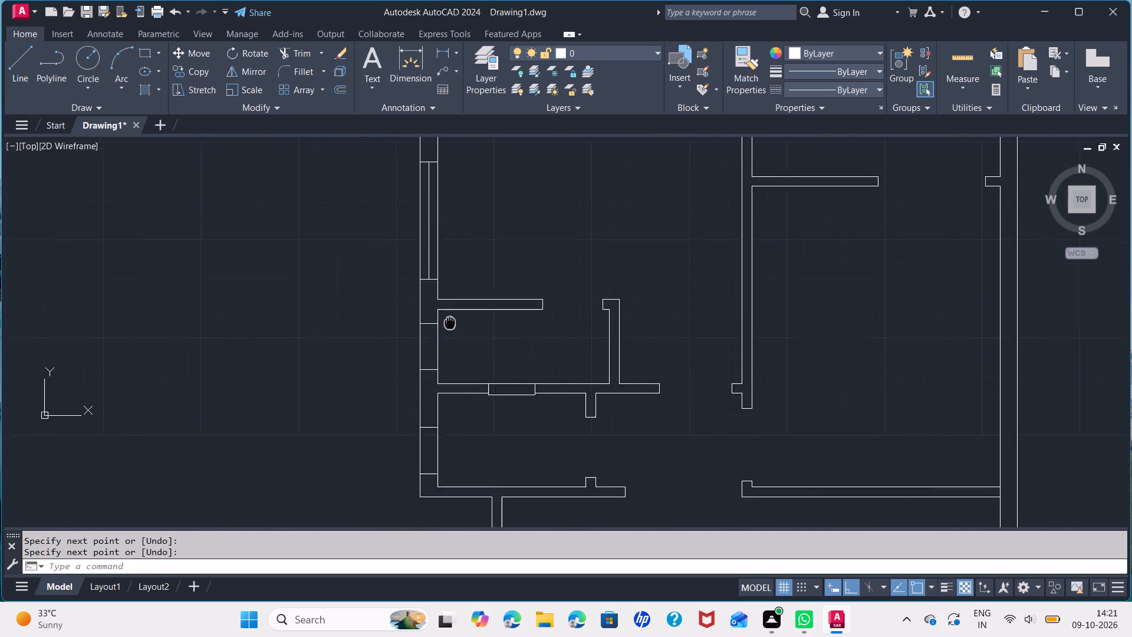
middle_drag(453, 310, 456, 297)
key(space)
scroll(429, 297, up, 2)
click(442, 283)
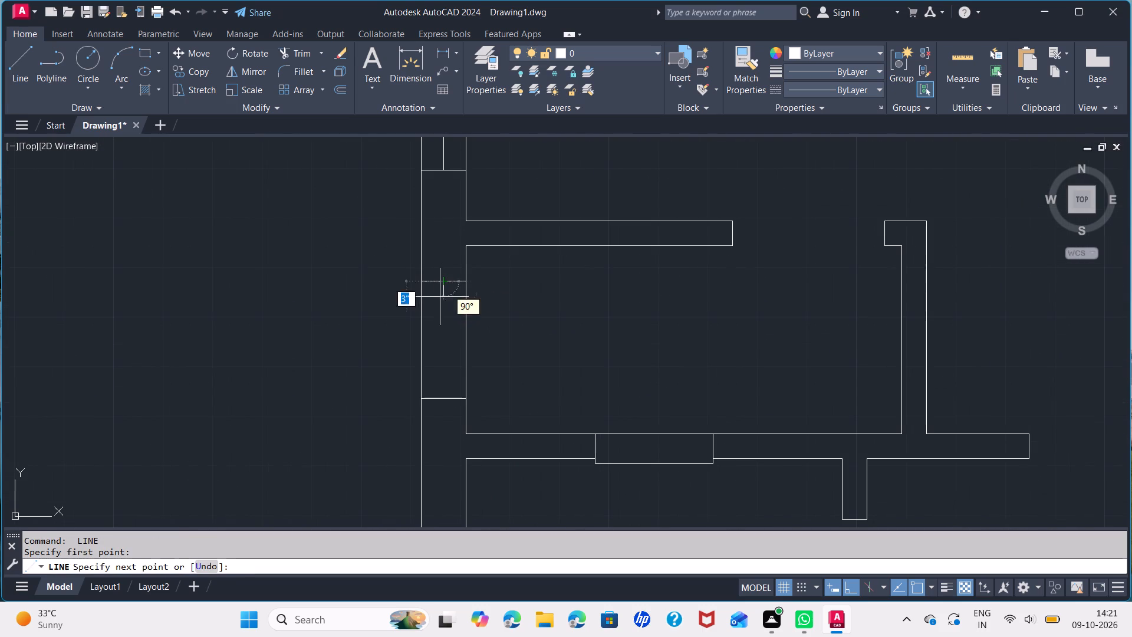
click(446, 396)
key(space)
Draw a 2' centre line through the outer left wall opening of the narrow room below the small left room.
scroll(495, 411, down, 2)
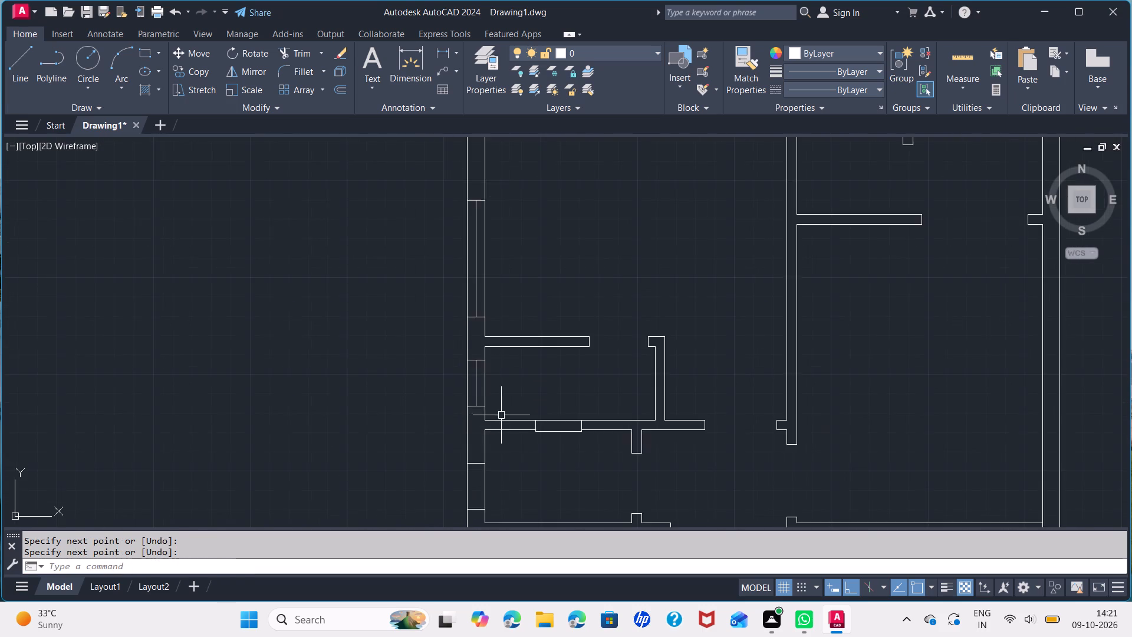
middle_drag(511, 419, 492, 250)
key(space)
scroll(442, 308, up, 1)
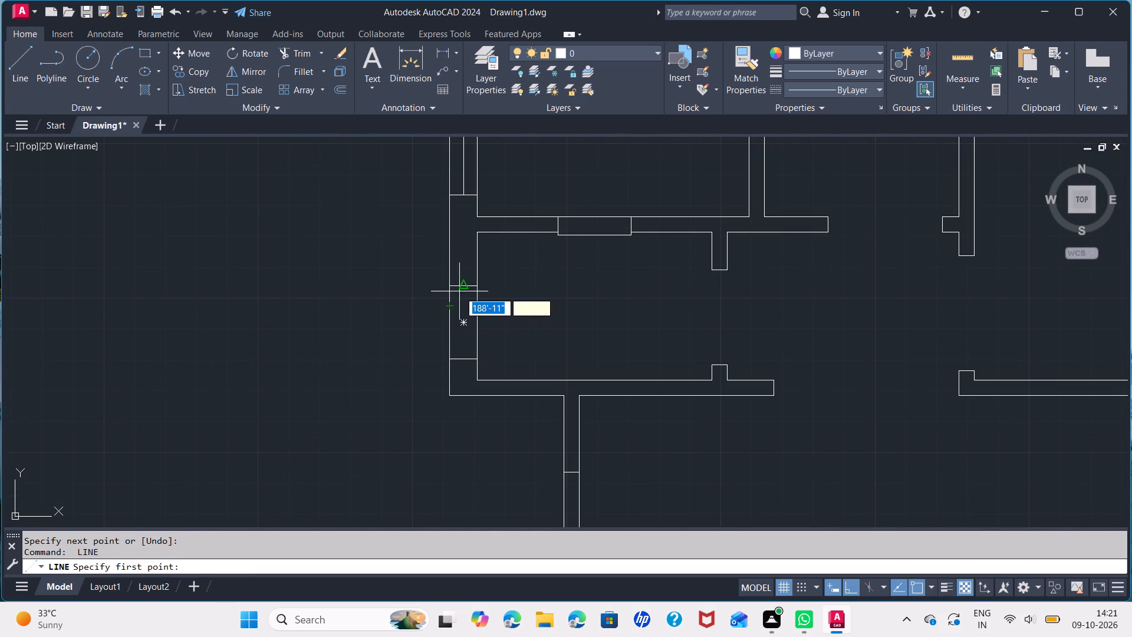
click(463, 286)
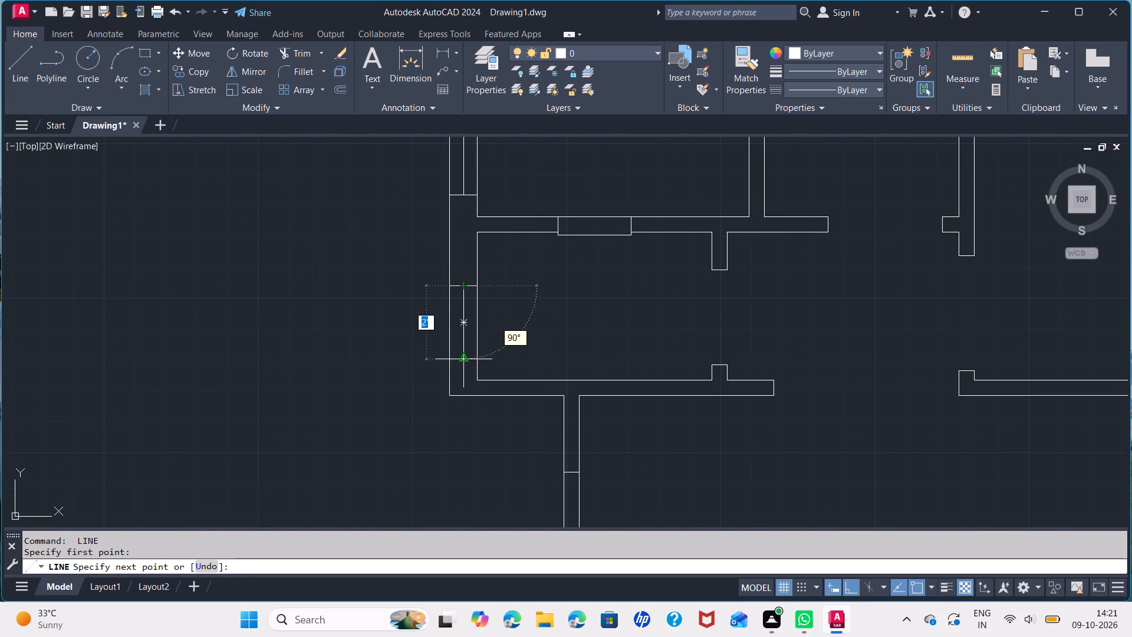
click(465, 357)
key(space)
Draw a 7' centre line between the end-line midpoints of the long opening in the central hall's thin left wall.
scroll(610, 418, down, 2)
middle_drag(651, 461, 582, 254)
key(space)
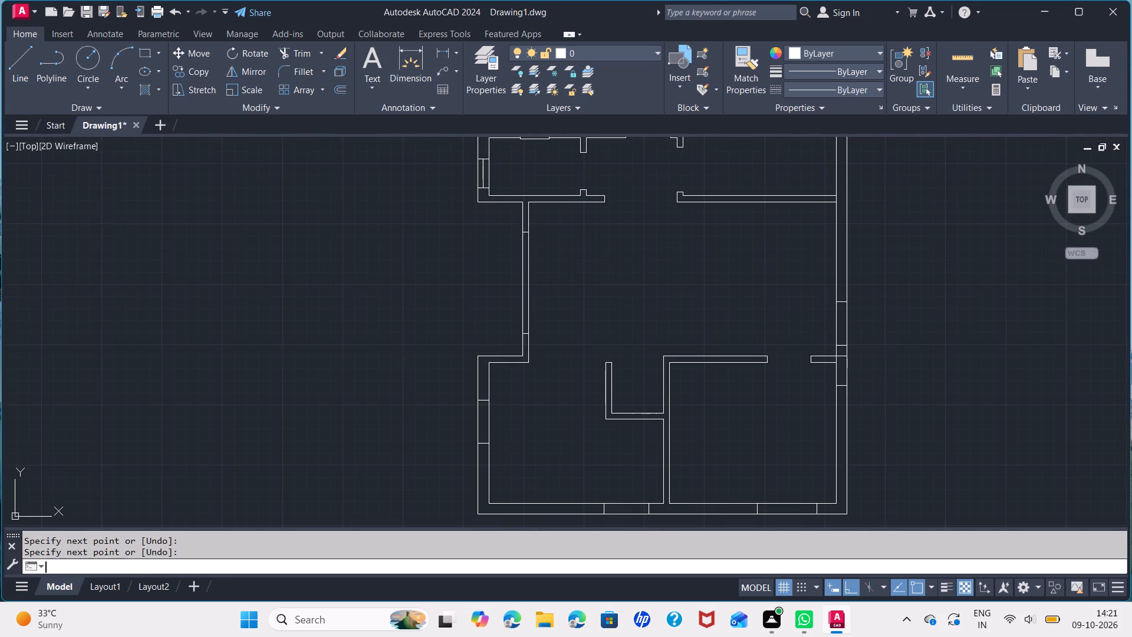
scroll(525, 238, up, 3)
click(511, 219)
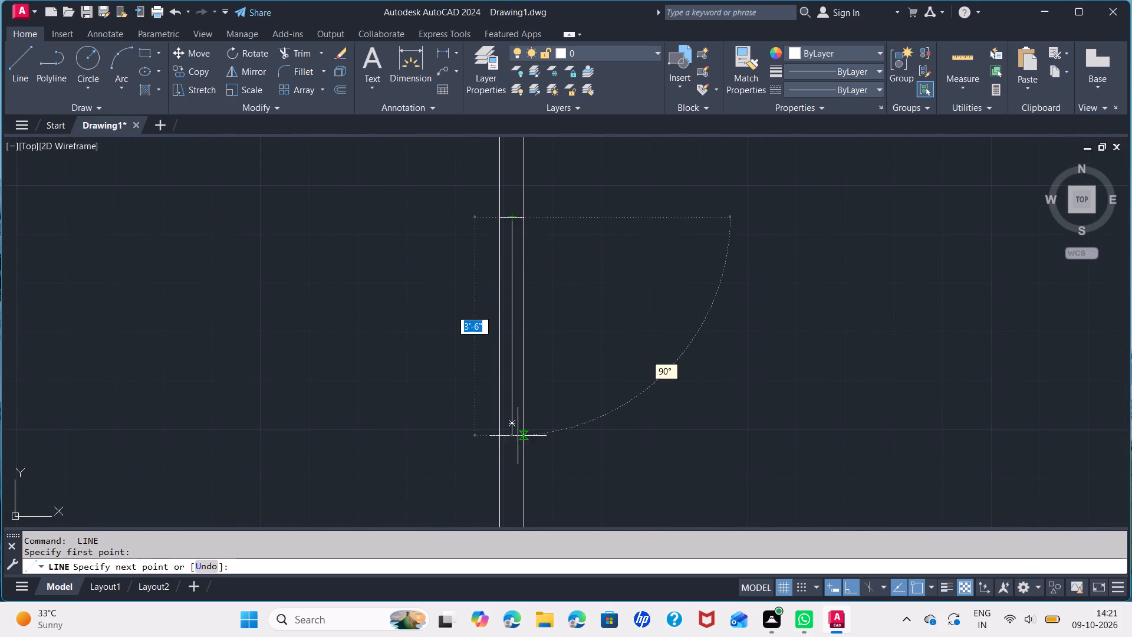
middle_drag(521, 464, 485, 248)
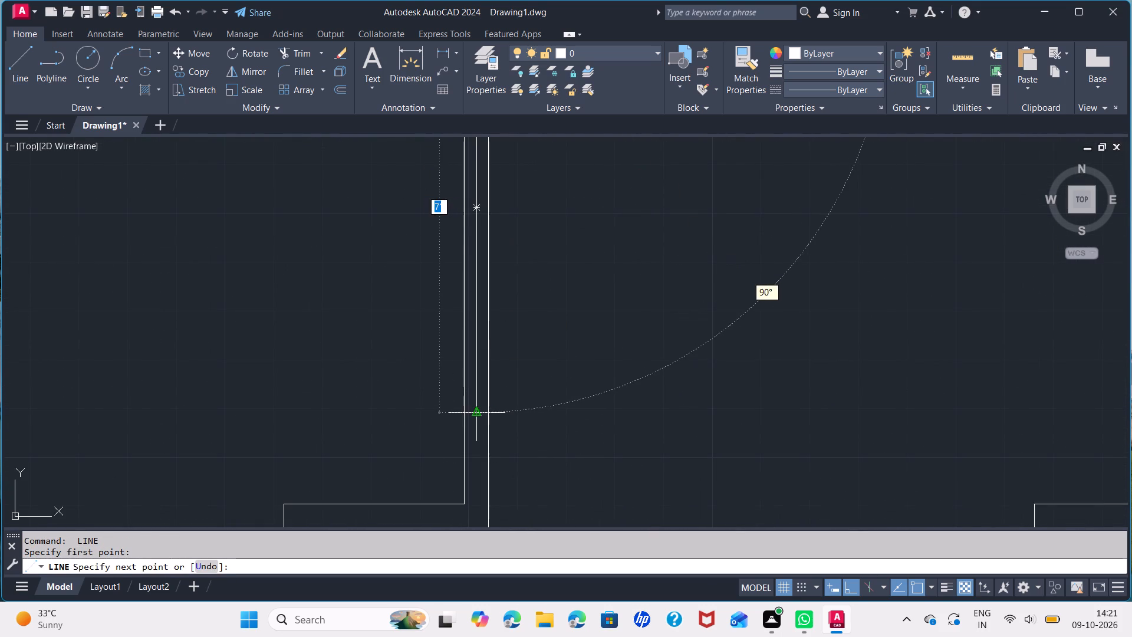
click(480, 416)
key(space)
Draw a vertical centre line through the opening in the bottom-left room's outer left wall.
scroll(538, 406, down, 3)
middle_drag(584, 442, 854, 191)
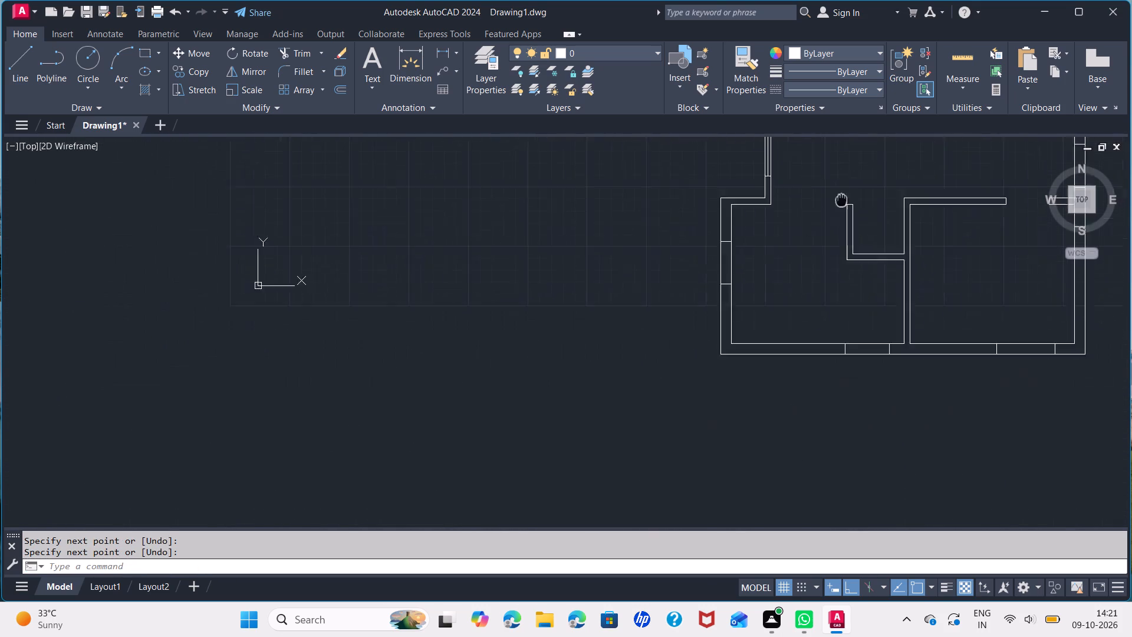
middle_drag(854, 191, 863, 184)
scroll(762, 224, up, 2)
key(space)
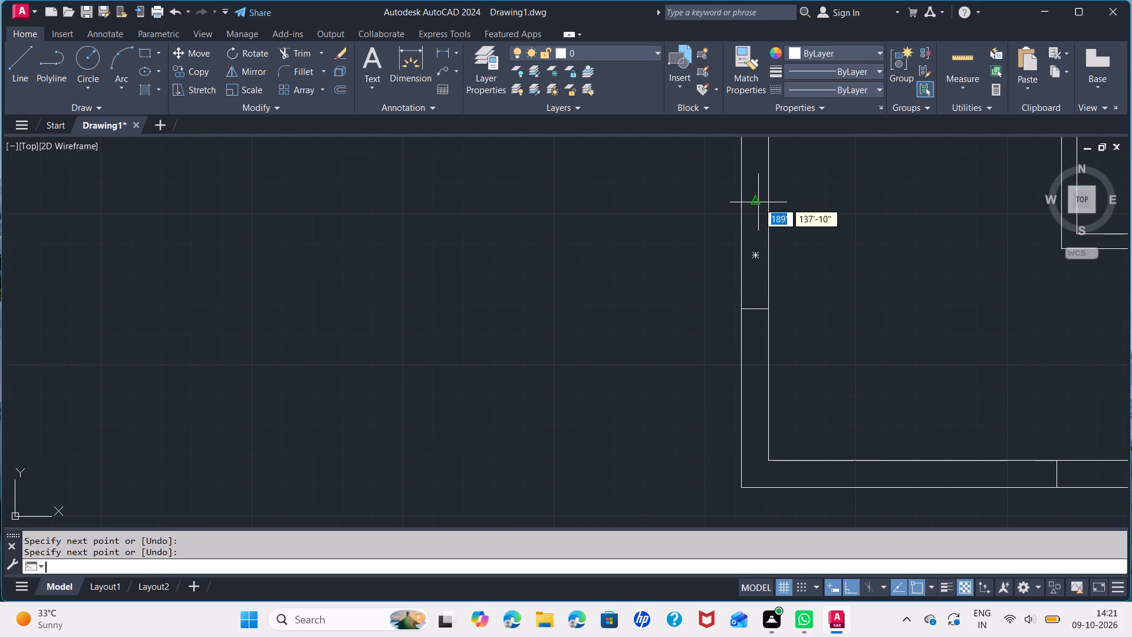
click(756, 201)
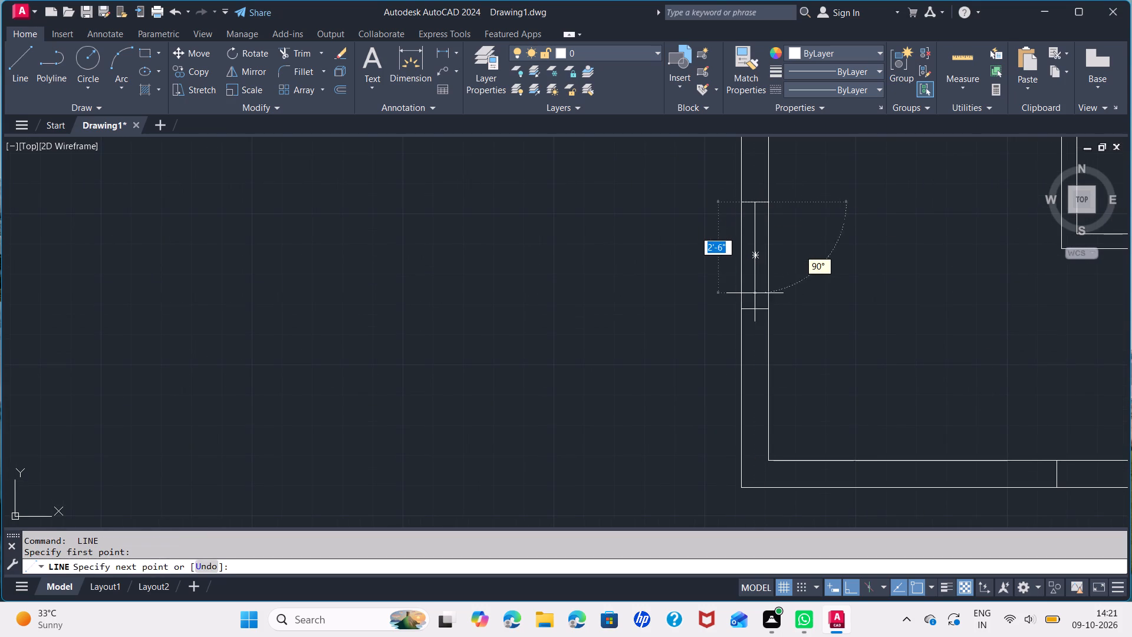
click(755, 306)
key(space)
Draw a horizontal centre line through the opening in the bottom-left room's lower outer wall.
scroll(791, 316, down, 3)
middle_drag(843, 313, 419, 323)
scroll(437, 365, up, 3)
key(space)
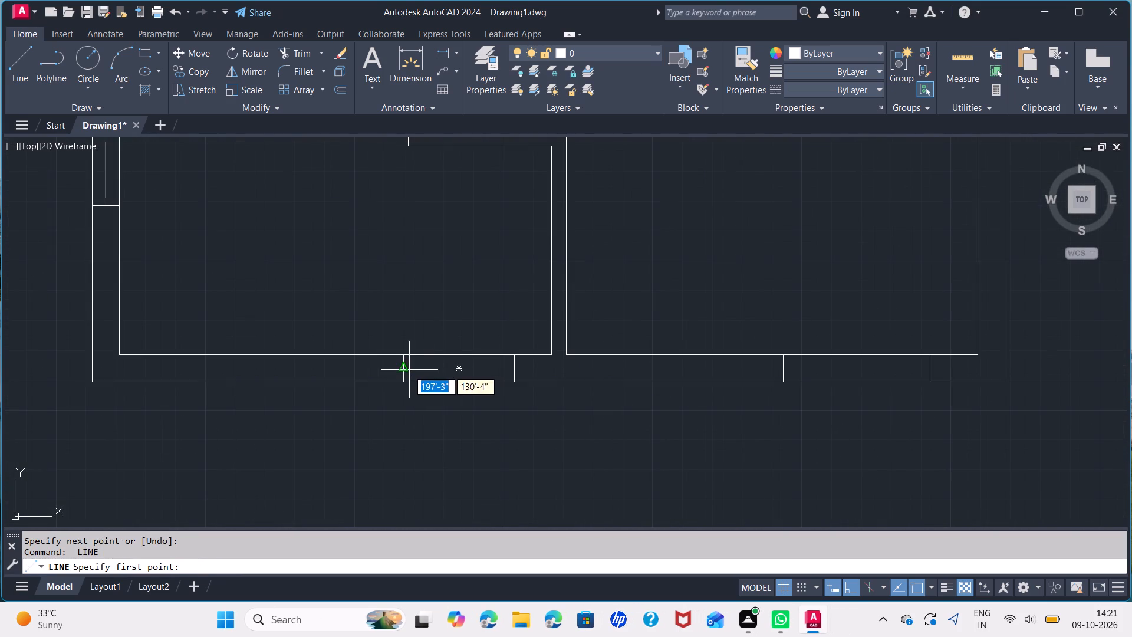
click(405, 370)
click(516, 368)
key(space)
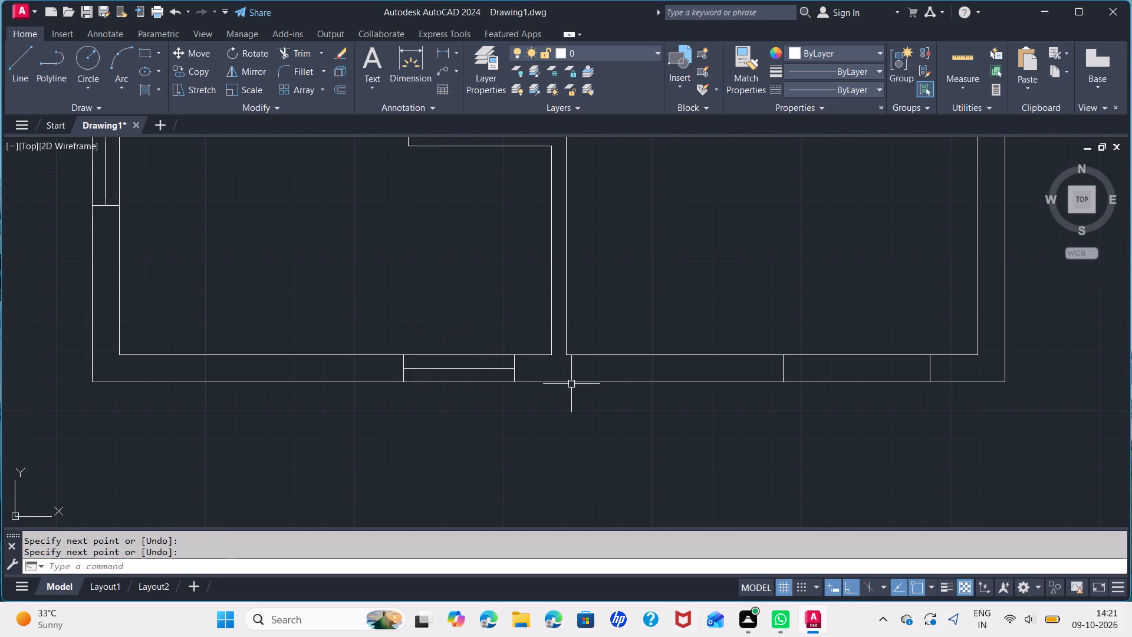
Draw a horizontal centre line through the opening in the bottom-right room's lower outer wall.
scroll(574, 384, down, 3)
middle_drag(610, 360, 430, 356)
scroll(459, 380, up, 3)
key(space)
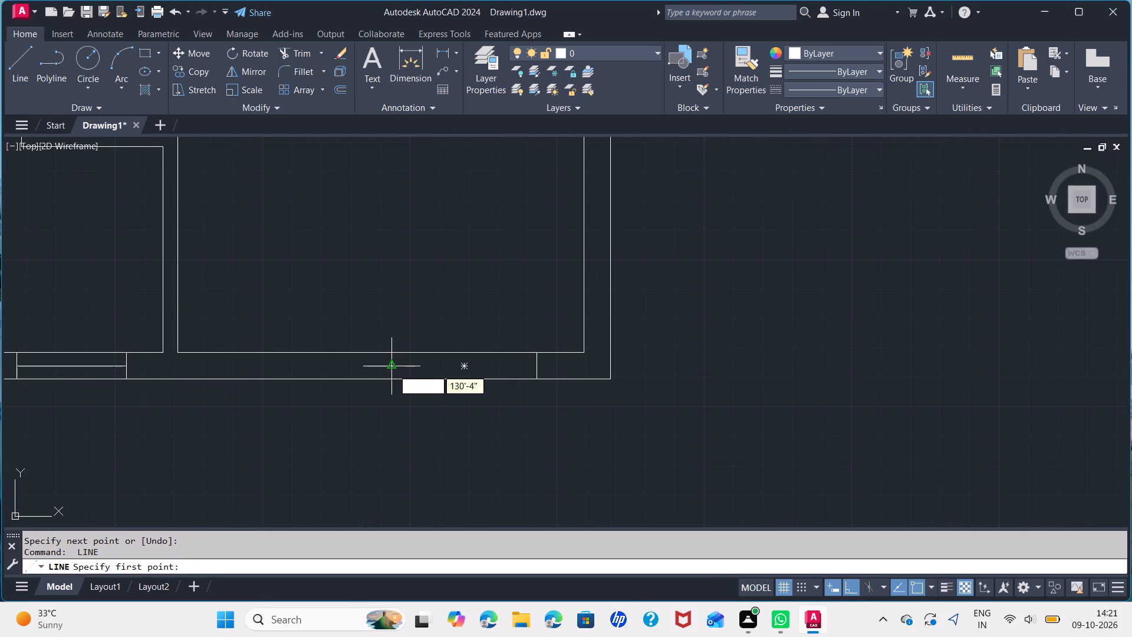
click(393, 368)
click(539, 366)
key(space)
Trim both wall lines across the opening in the outer right wall just above the bottom-right room, and end trimming.
scroll(505, 285, down, 2)
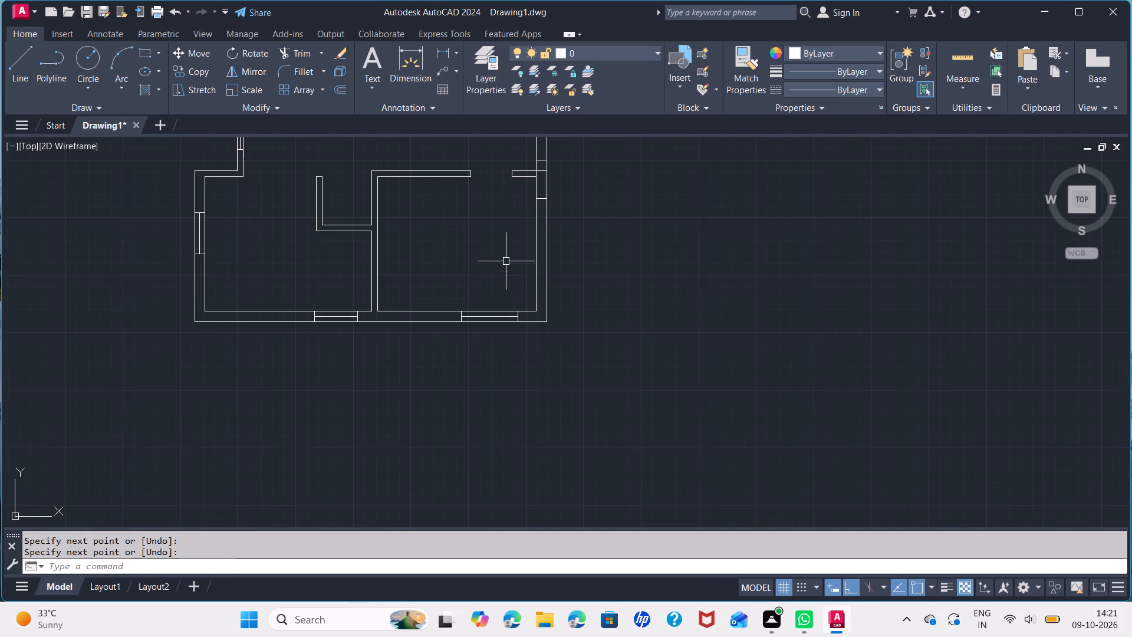
middle_drag(502, 302, 509, 412)
scroll(535, 308, up, 2)
middle_drag(459, 298, 452, 354)
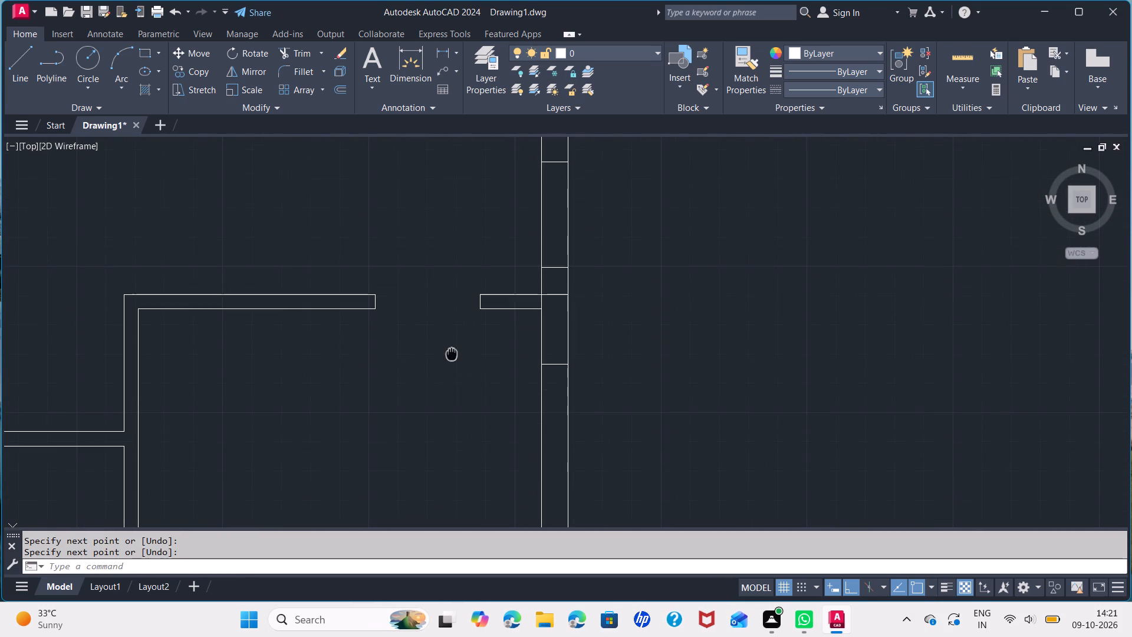
middle_drag(498, 283, 488, 432)
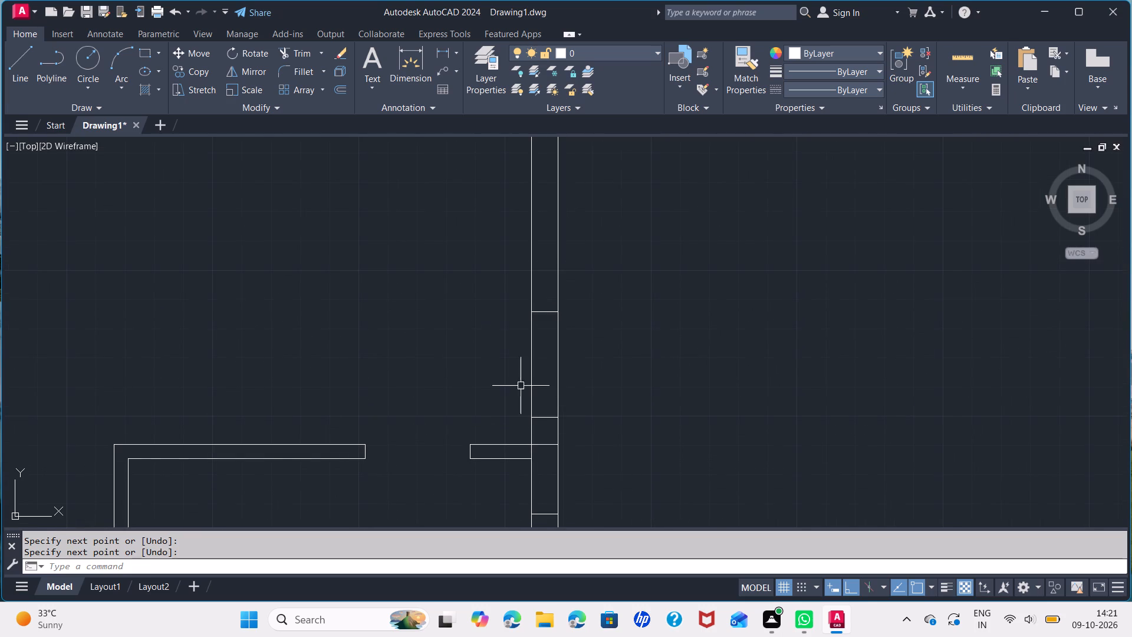
key(t)
key(r)
key(Return)
click(509, 375)
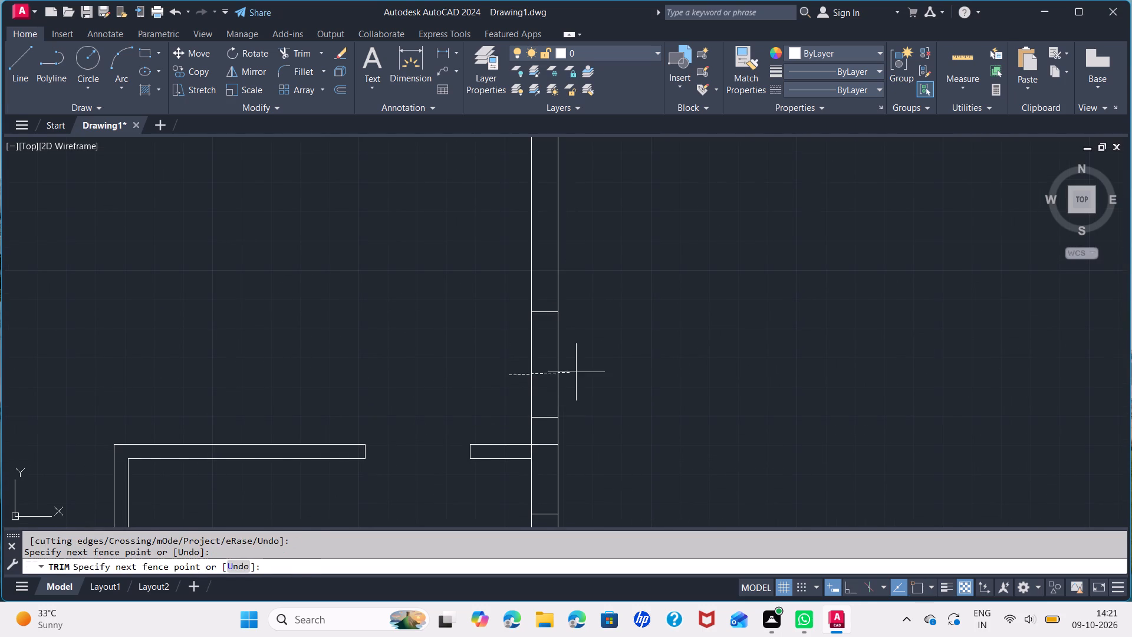
click(585, 367)
key(Escape)
Draw a horizontal centre line through the opening in the large top-left room's upper outer wall.
scroll(538, 339, down, 2)
middle_drag(1123, 628, 1107, 636)
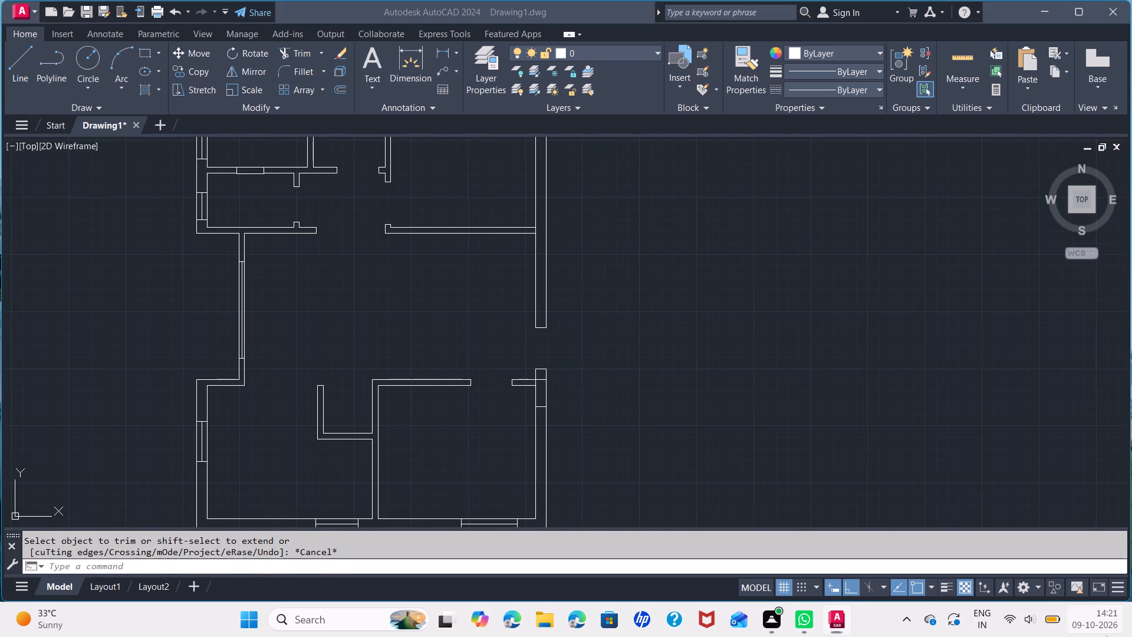
middle_drag(1107, 636, 1115, 636)
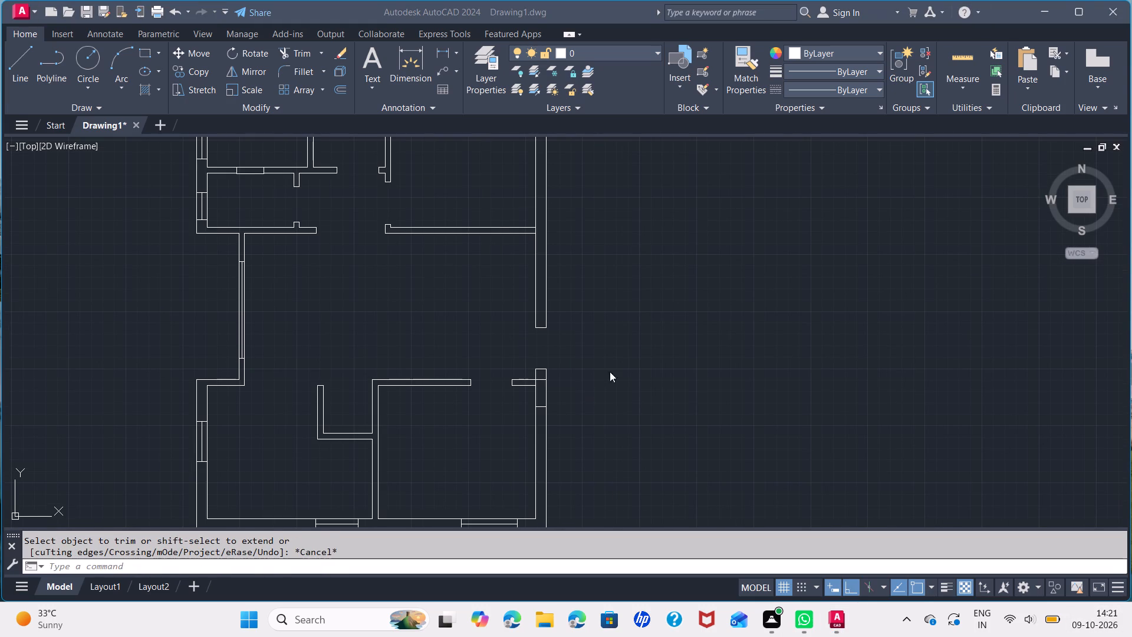
middle_drag(435, 260, 446, 444)
middle_drag(374, 230, 373, 329)
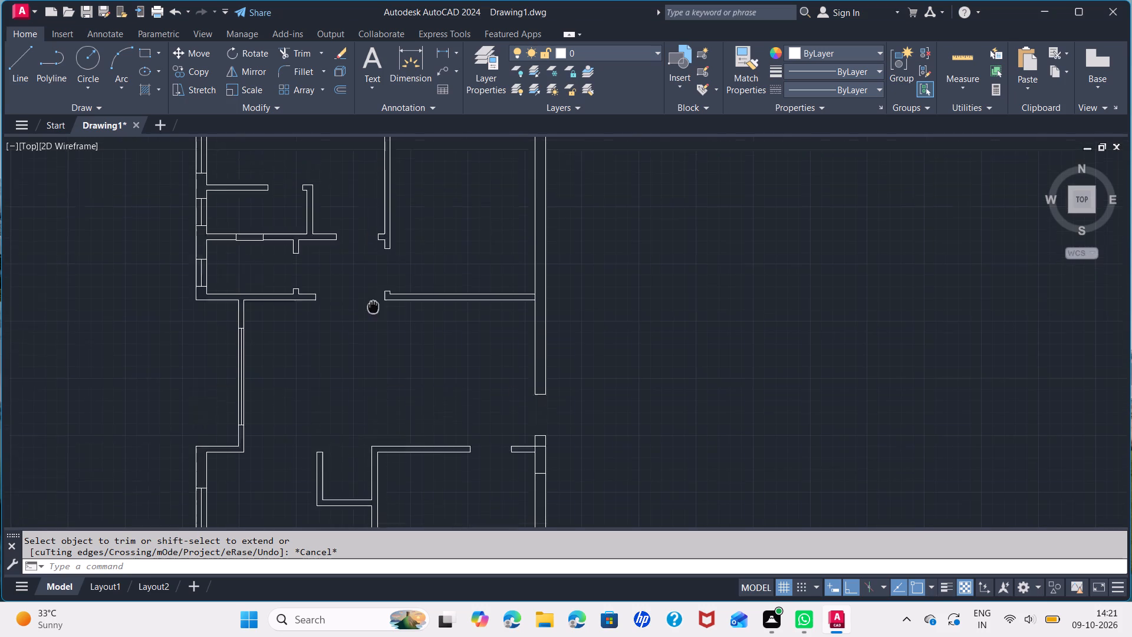
middle_drag(373, 329, 371, 461)
middle_drag(422, 309, 460, 435)
scroll(400, 336, up, 2)
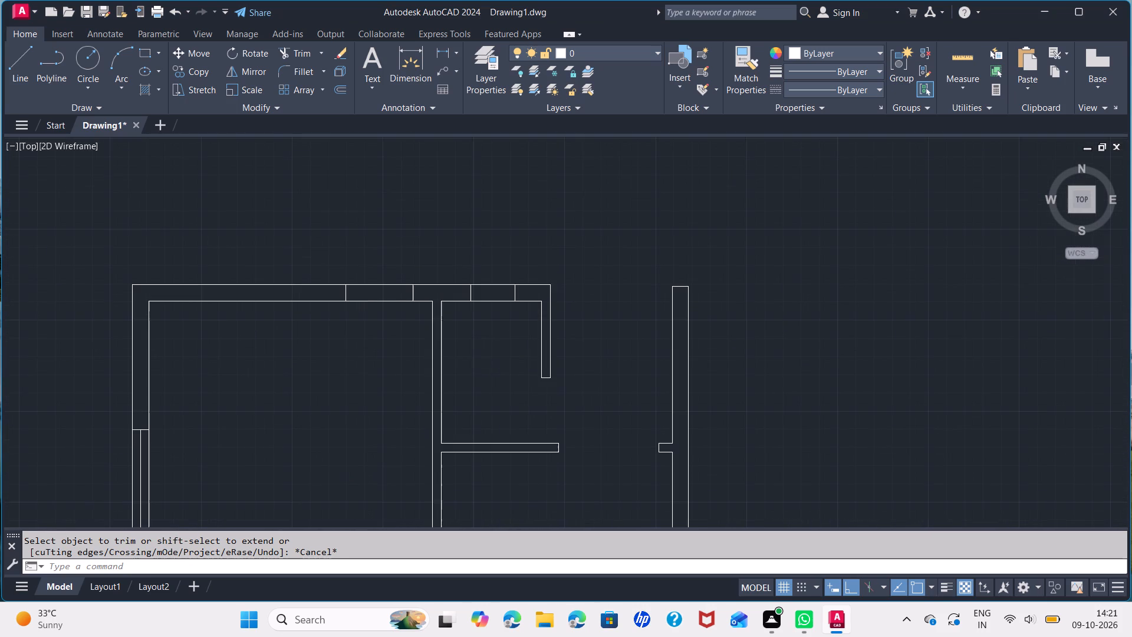
key(l)
key(Return)
click(314, 269)
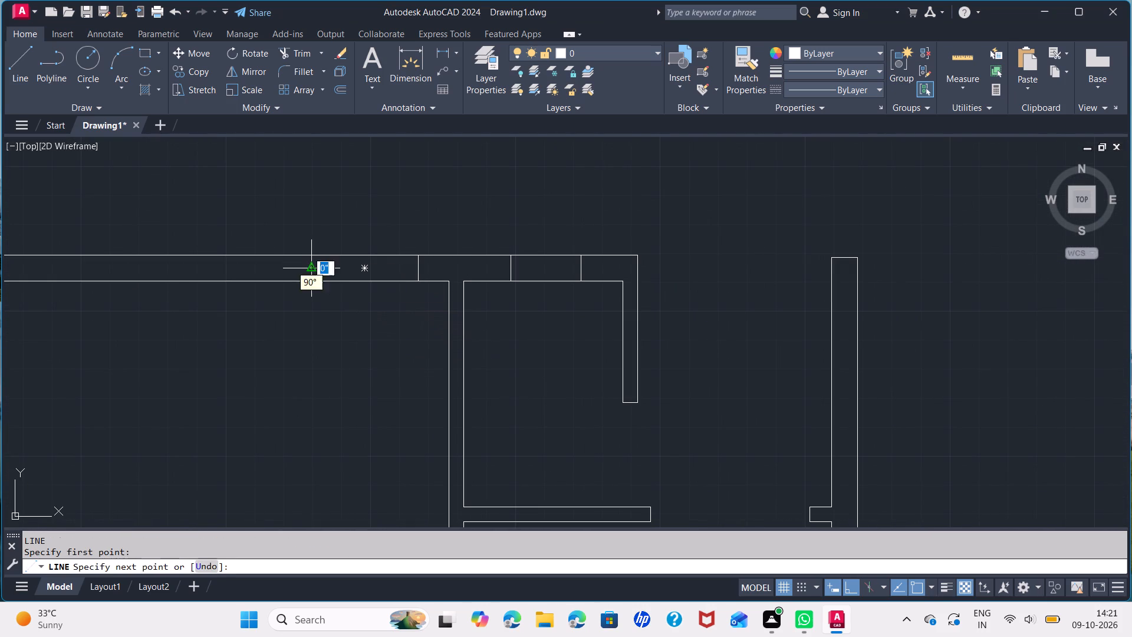
click(417, 267)
key(space)
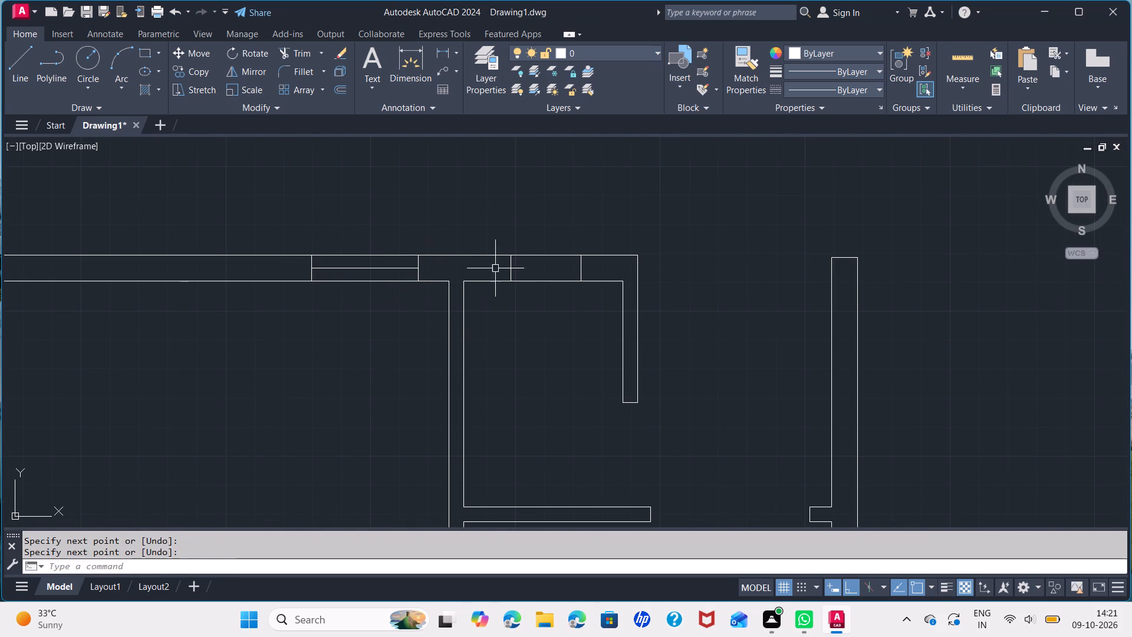
Draw a horizontal centre line through the opening in the small top-right room's upper outer wall.
key(space)
click(510, 267)
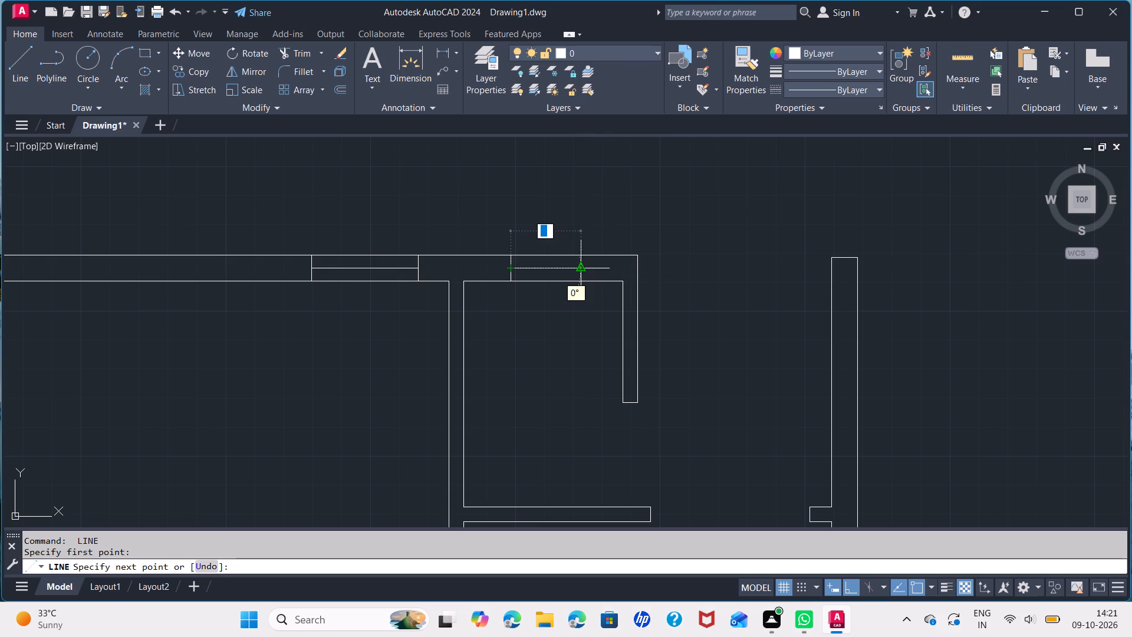
click(584, 268)
key(space)
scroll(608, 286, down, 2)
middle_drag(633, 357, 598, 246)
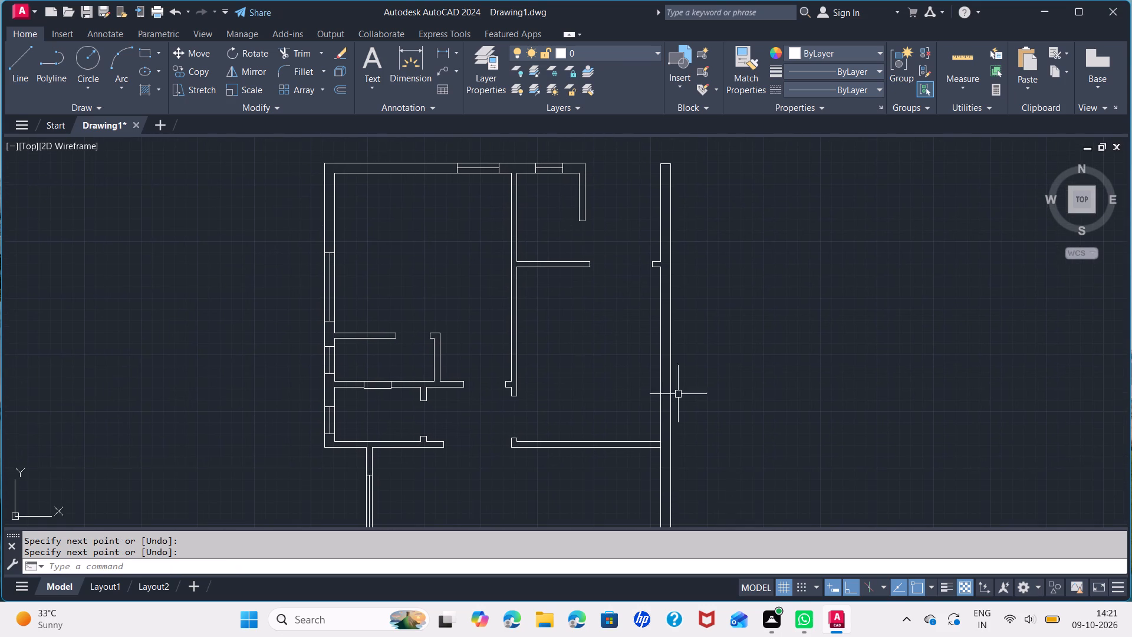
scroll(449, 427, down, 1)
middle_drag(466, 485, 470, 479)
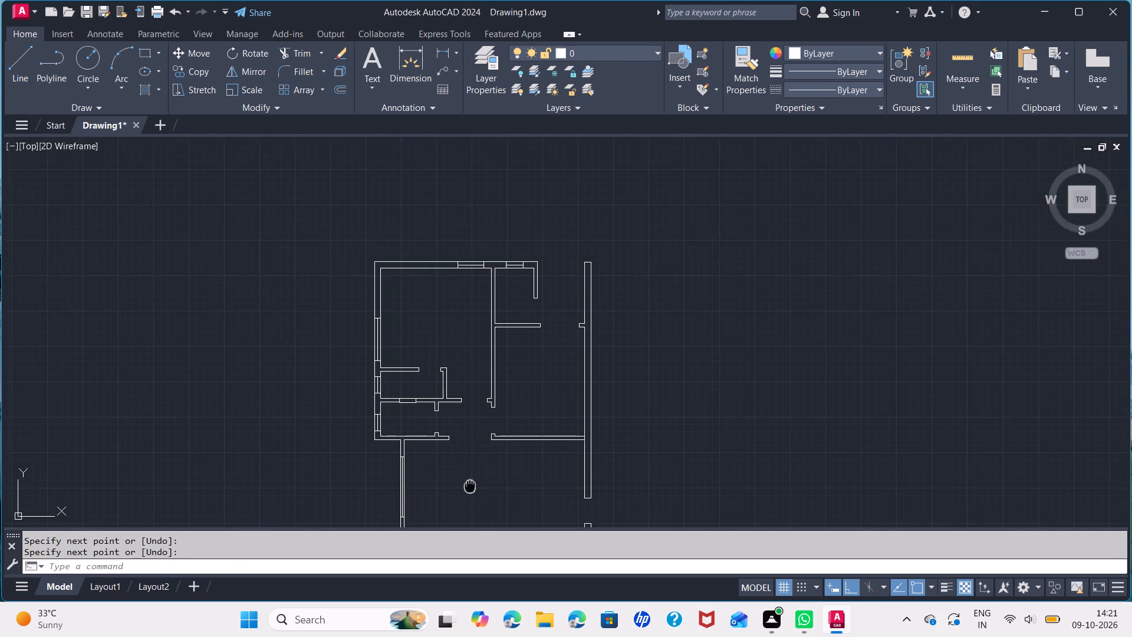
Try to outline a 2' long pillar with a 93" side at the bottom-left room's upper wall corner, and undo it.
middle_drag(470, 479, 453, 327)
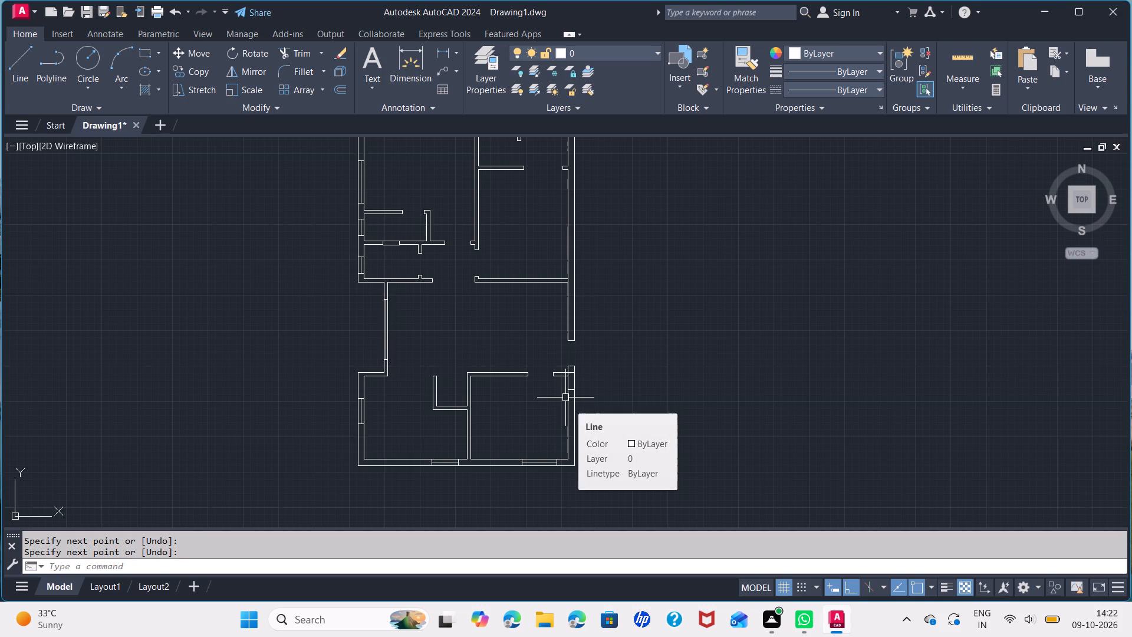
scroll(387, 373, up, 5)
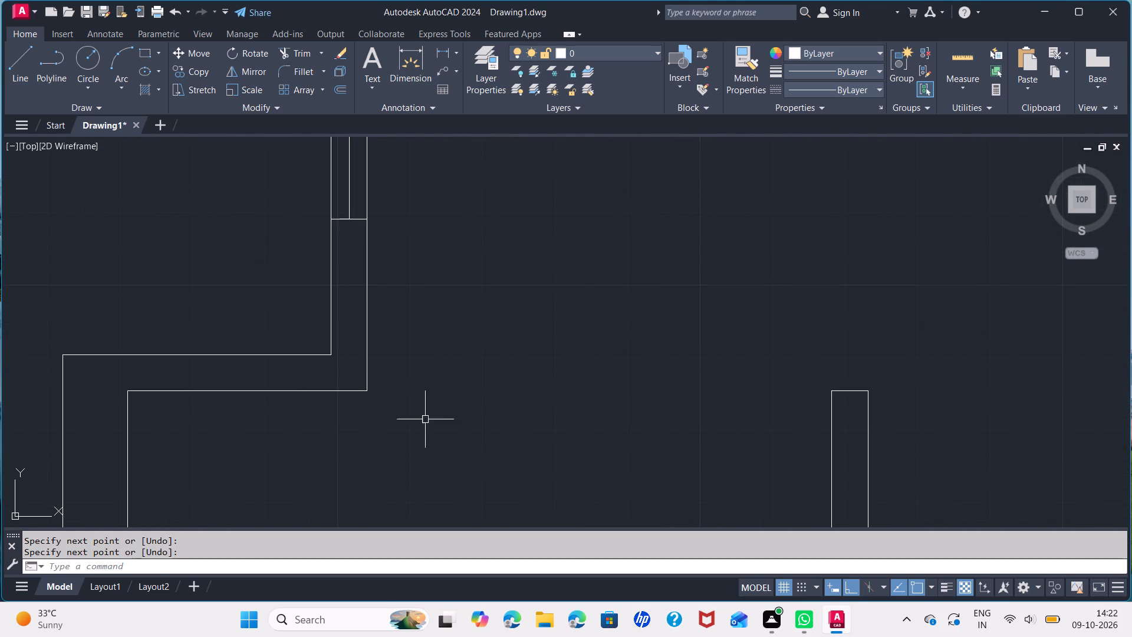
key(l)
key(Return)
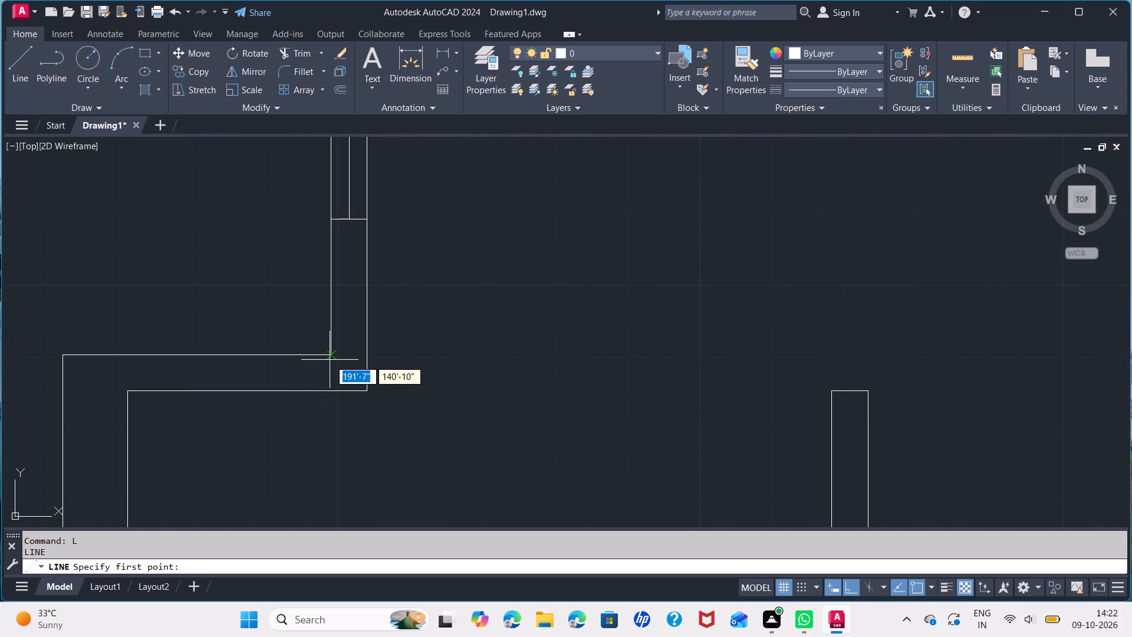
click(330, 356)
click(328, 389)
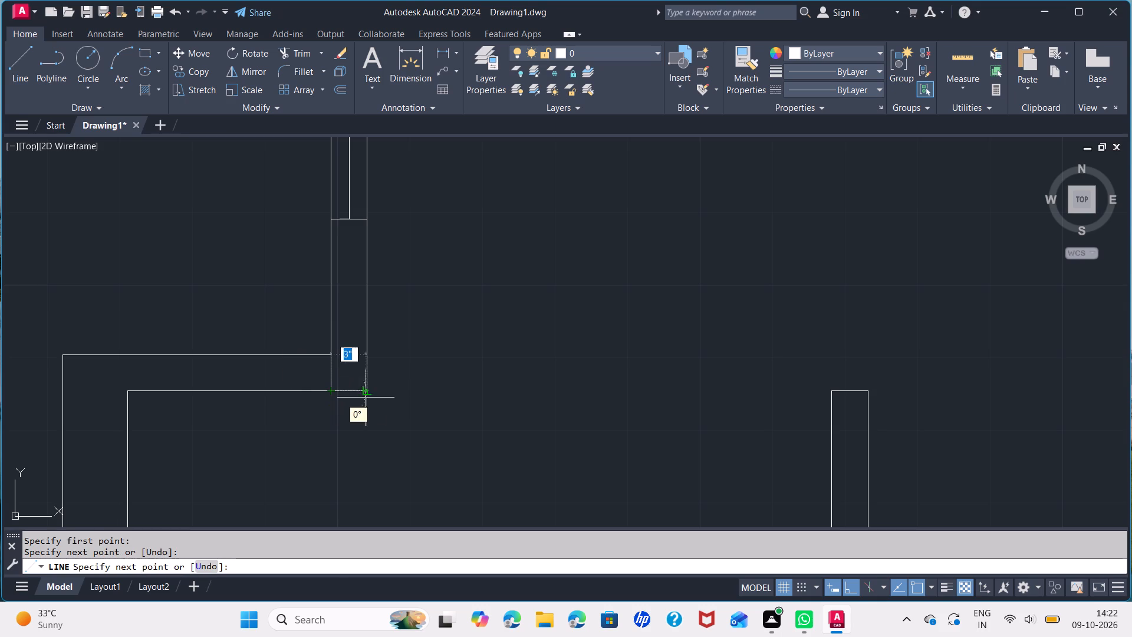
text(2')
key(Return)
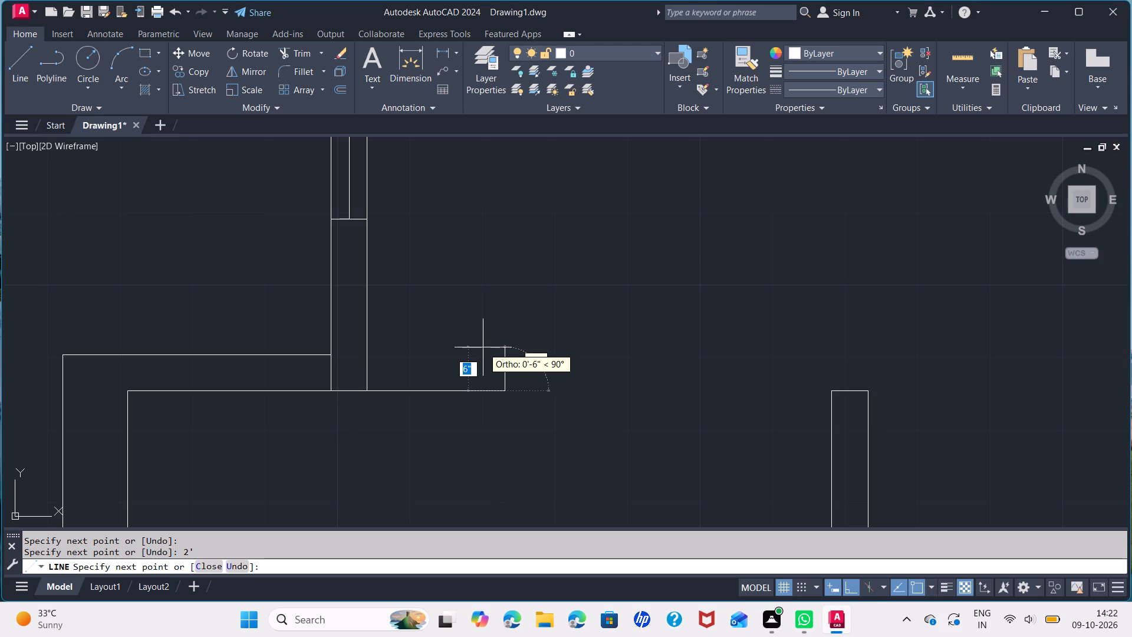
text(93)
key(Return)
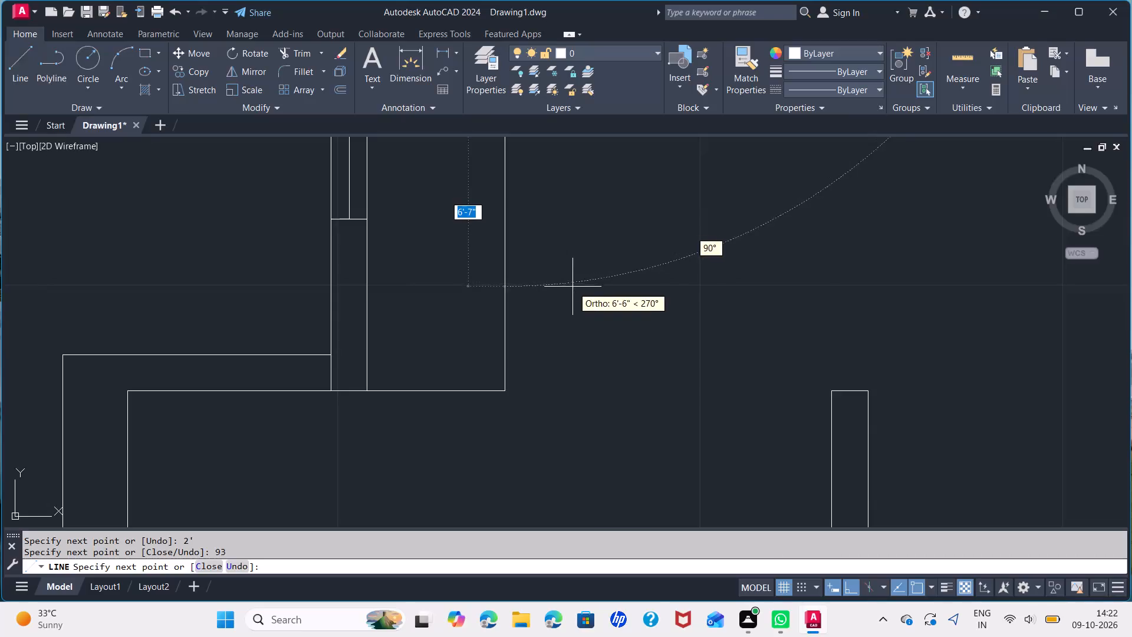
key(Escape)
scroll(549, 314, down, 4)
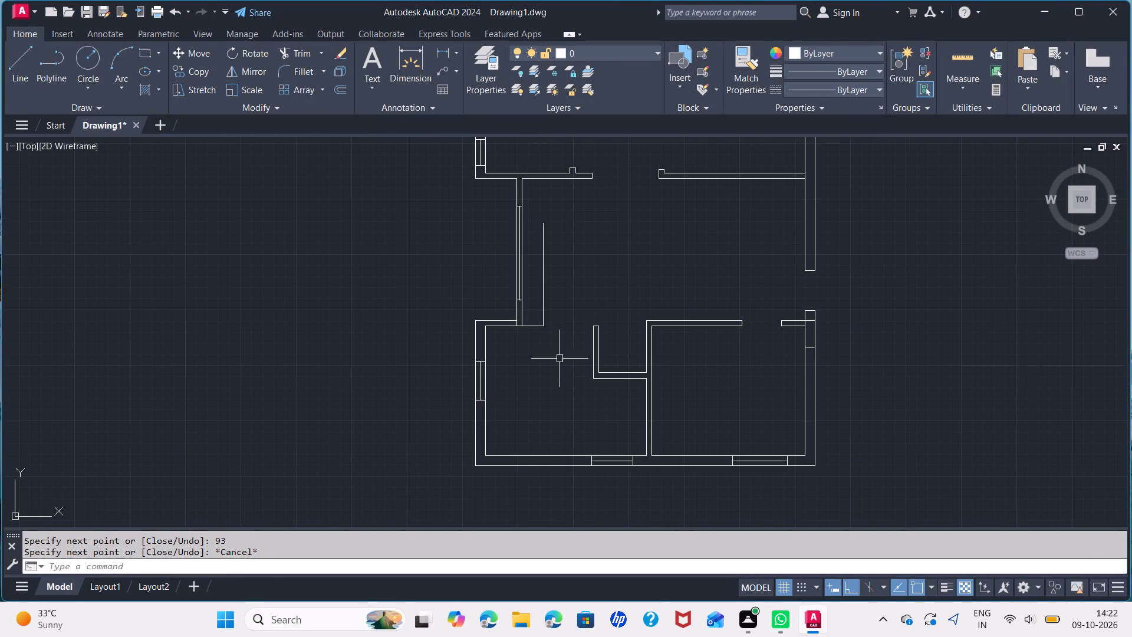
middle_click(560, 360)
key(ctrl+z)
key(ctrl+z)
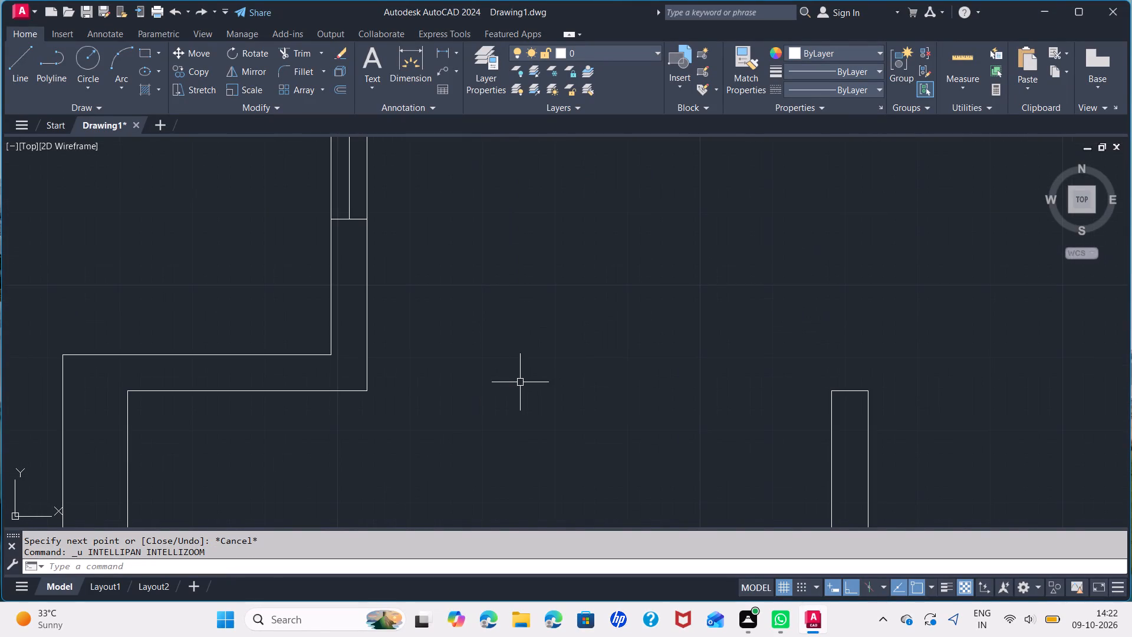
Draw a closed 2' by 9" pillar rectangle where the vertical window wall meets the bottom-left room's upper wall.
key(l)
key(Return)
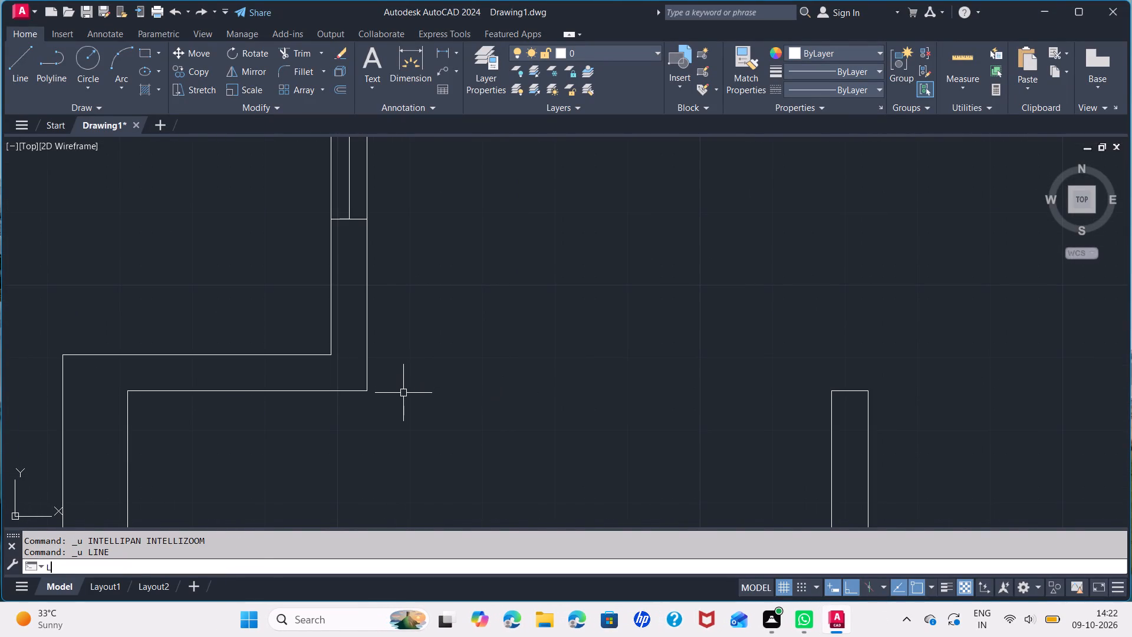
click(330, 354)
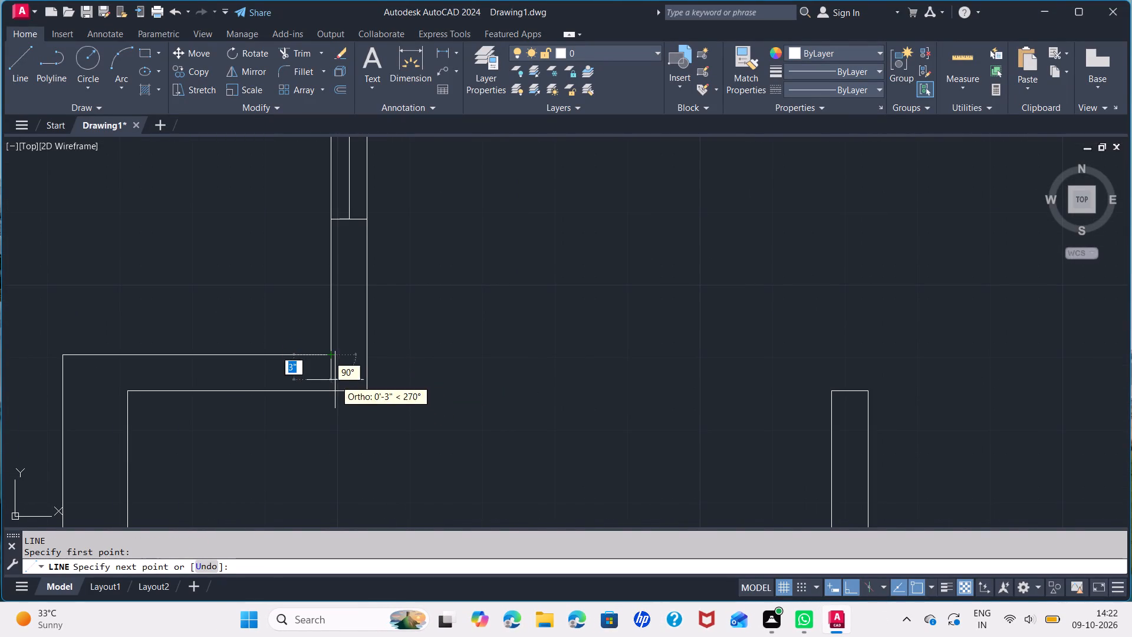
click(330, 393)
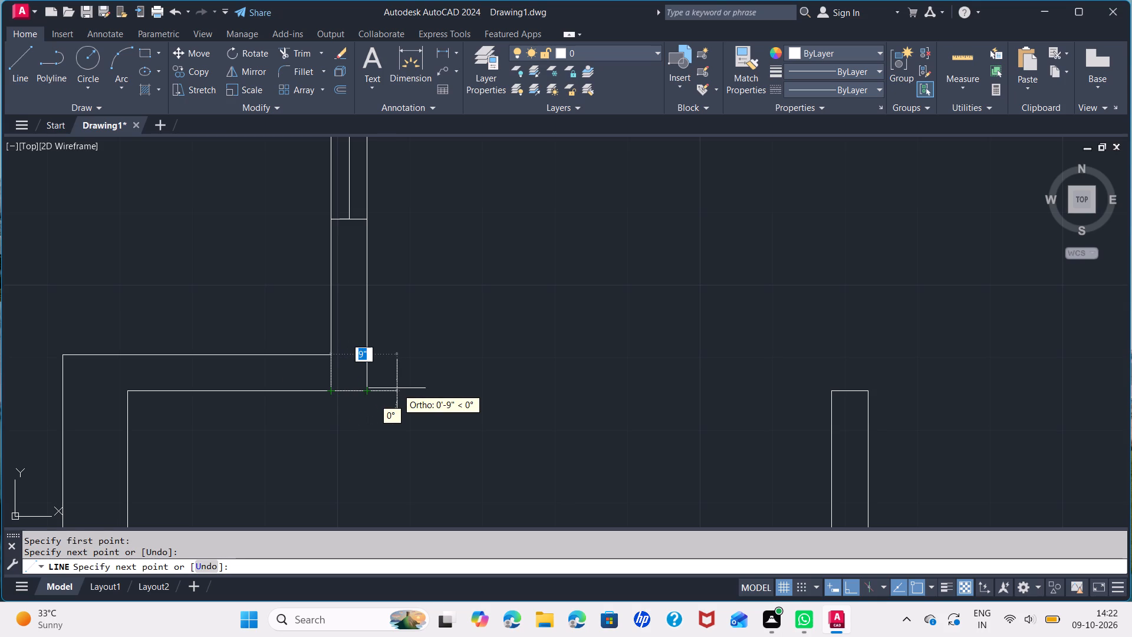
key(2)
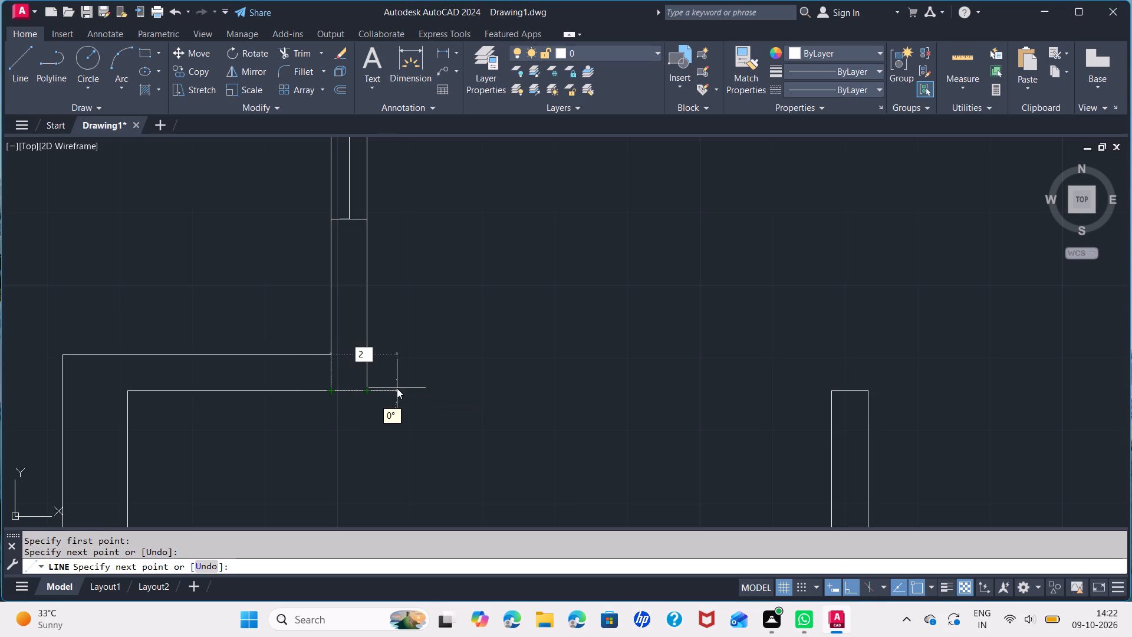
key(apostrophe)
key(Return)
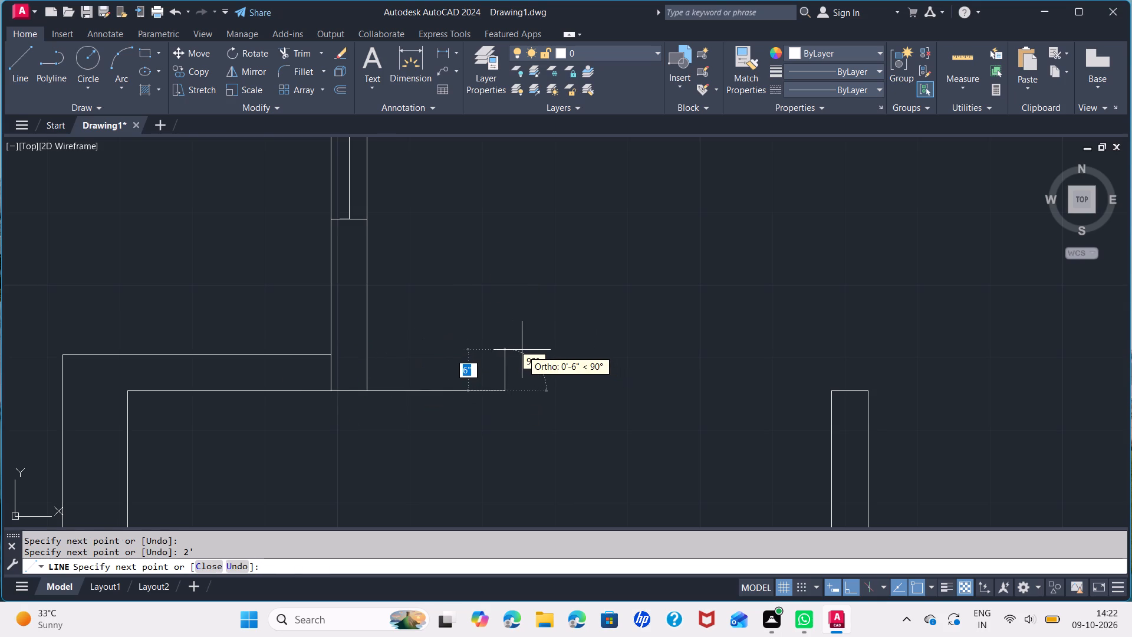
key(9)
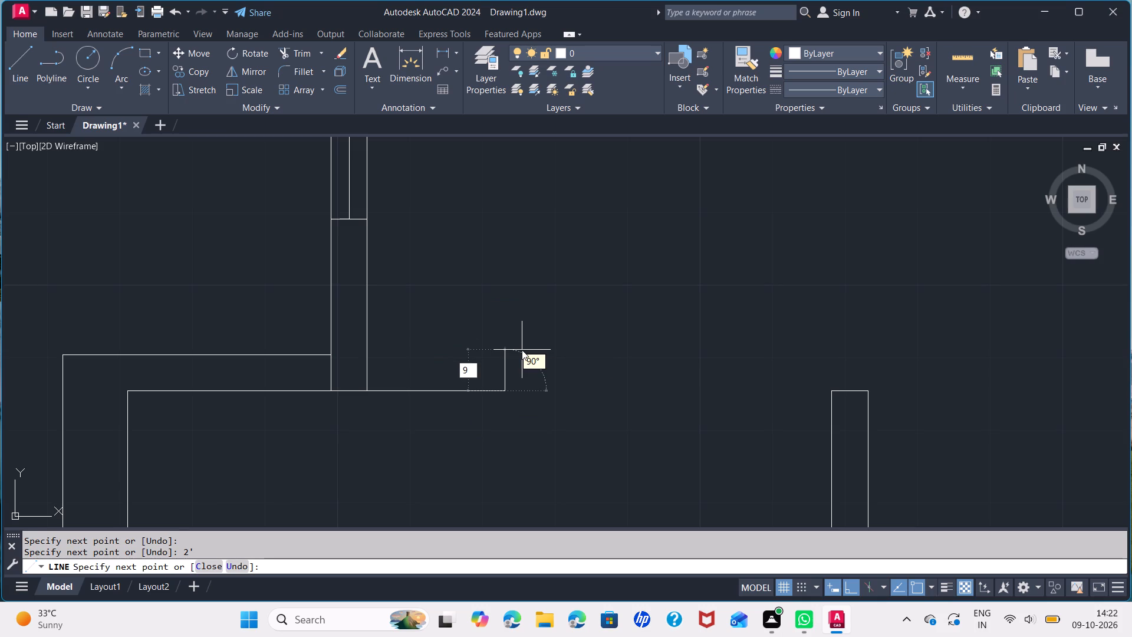
key(Return)
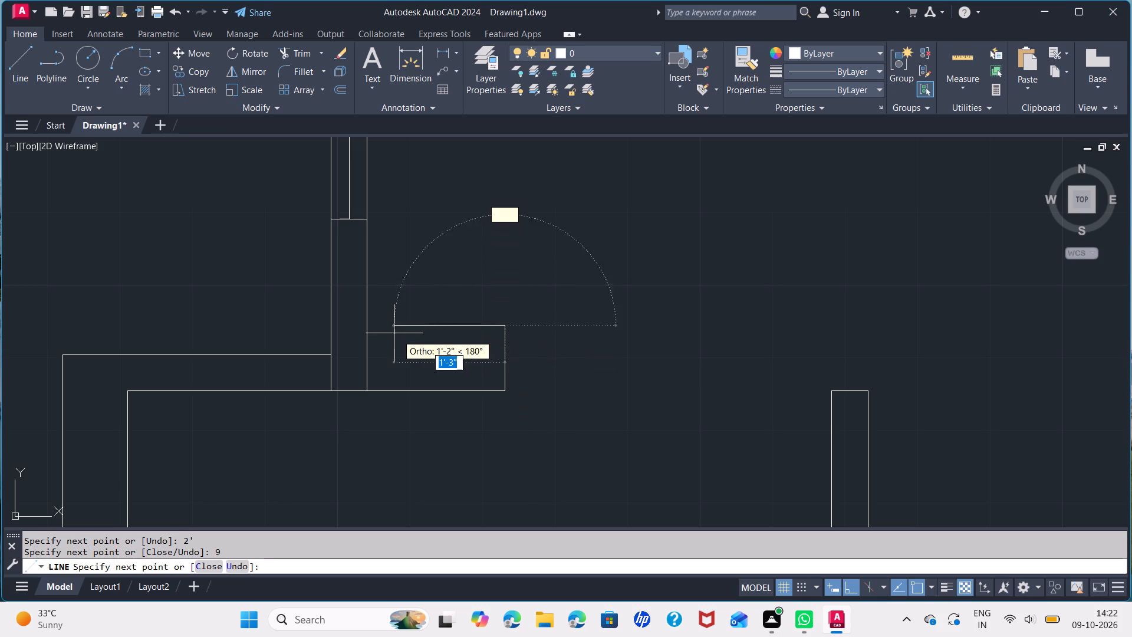
click(329, 327)
click(335, 353)
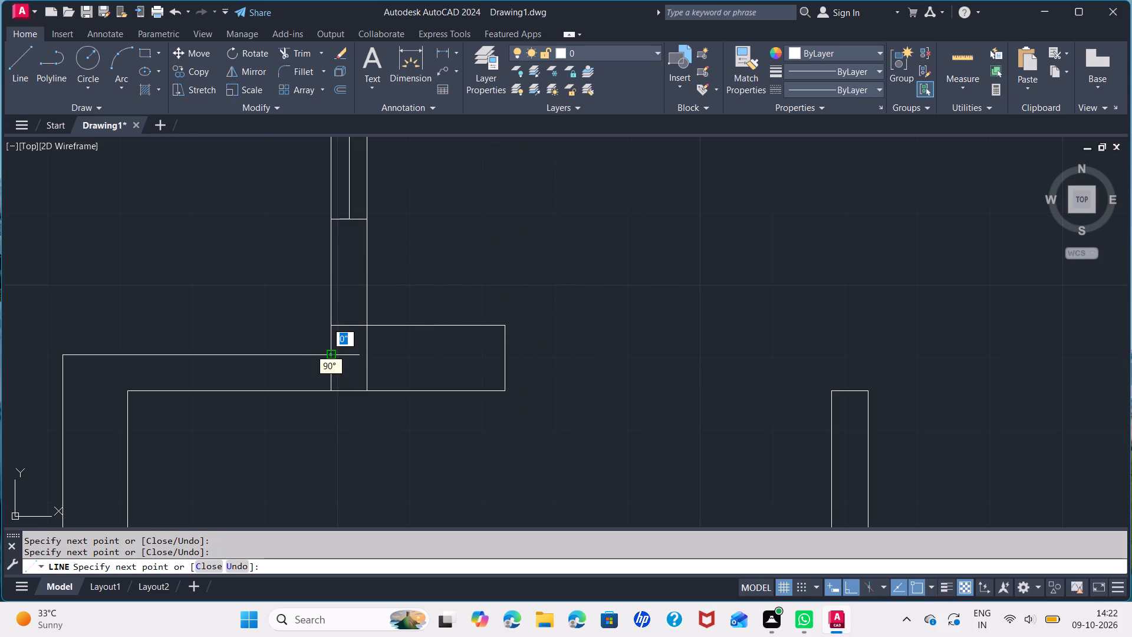
key(space)
Move all five lines of the pillar rectangle down so its upper-left corner sits on the outer wall corner.
click(437, 326)
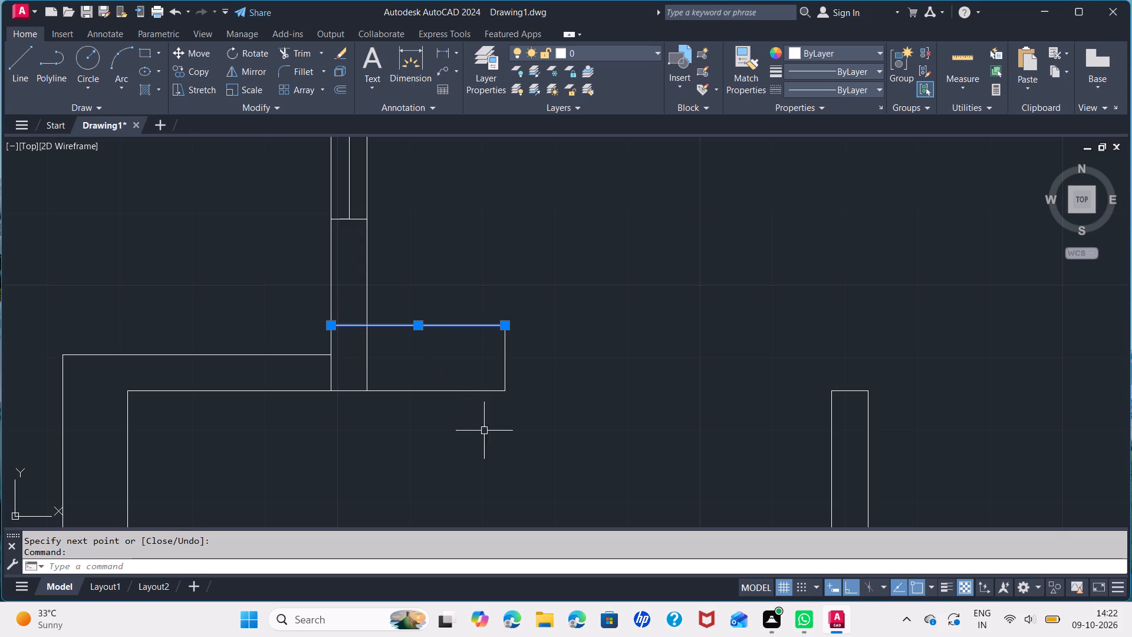
click(506, 370)
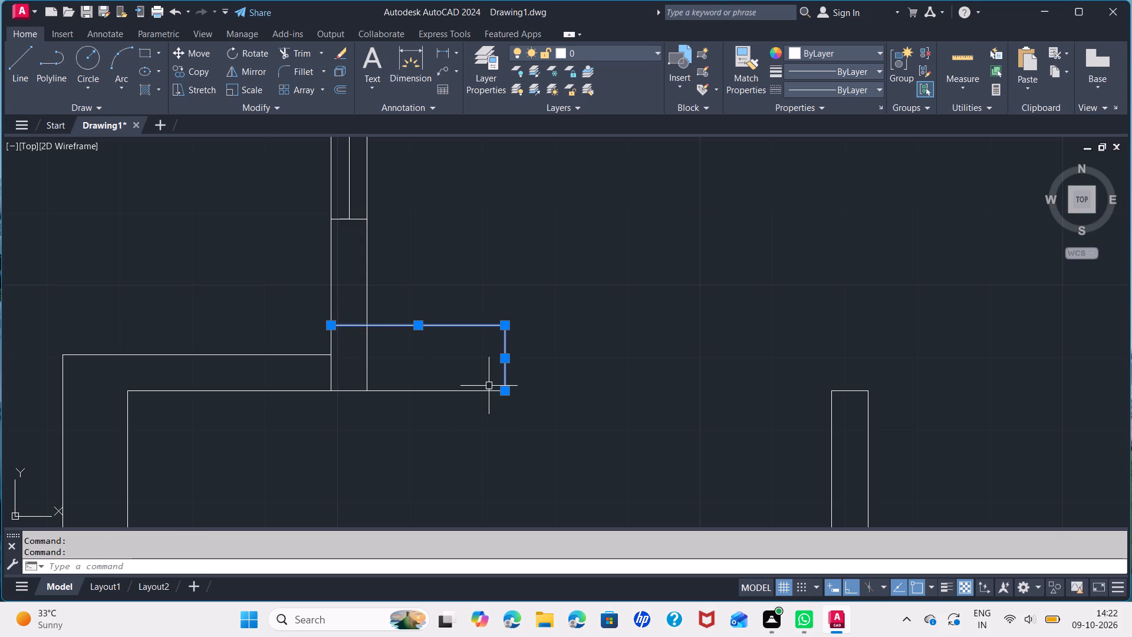
click(486, 390)
click(331, 372)
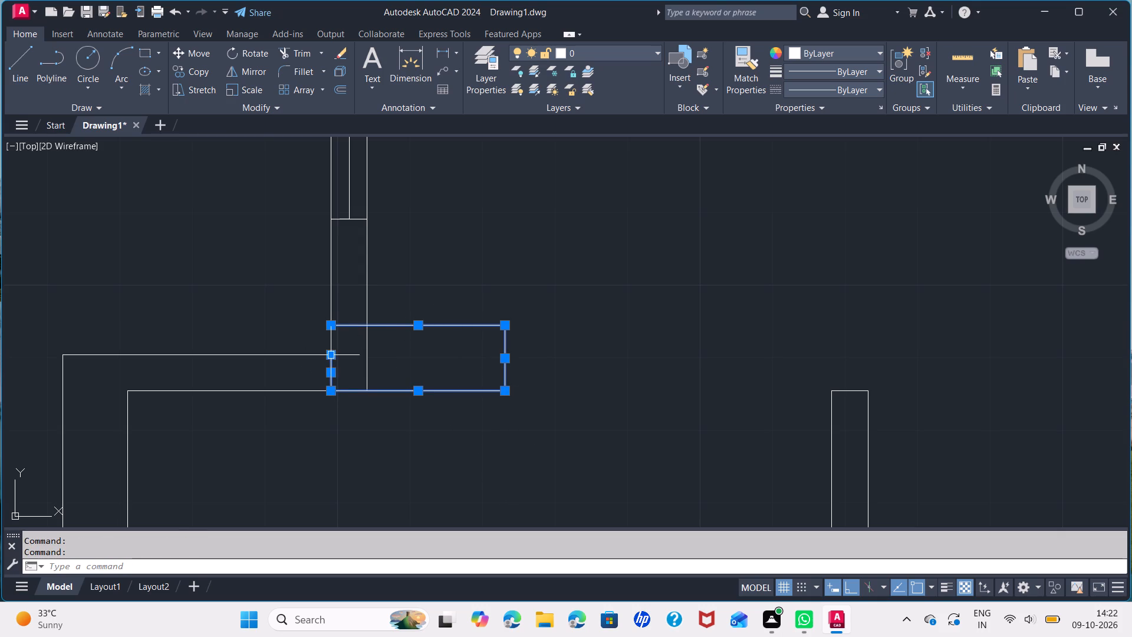
click(330, 344)
key(m)
key(Return)
click(327, 326)
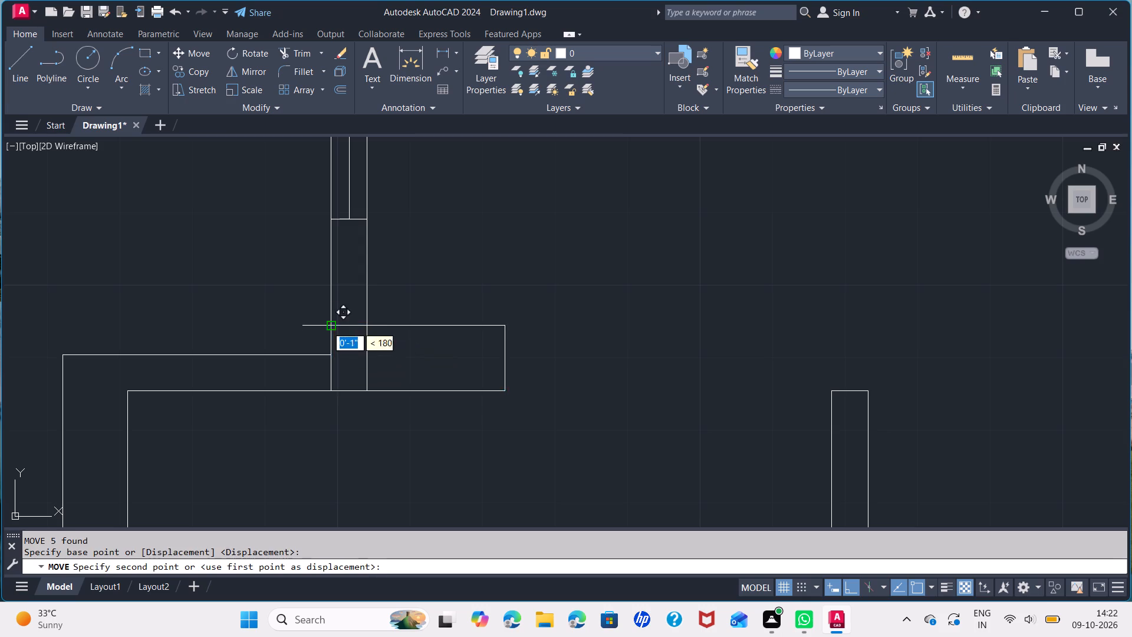
click(328, 356)
key(space)
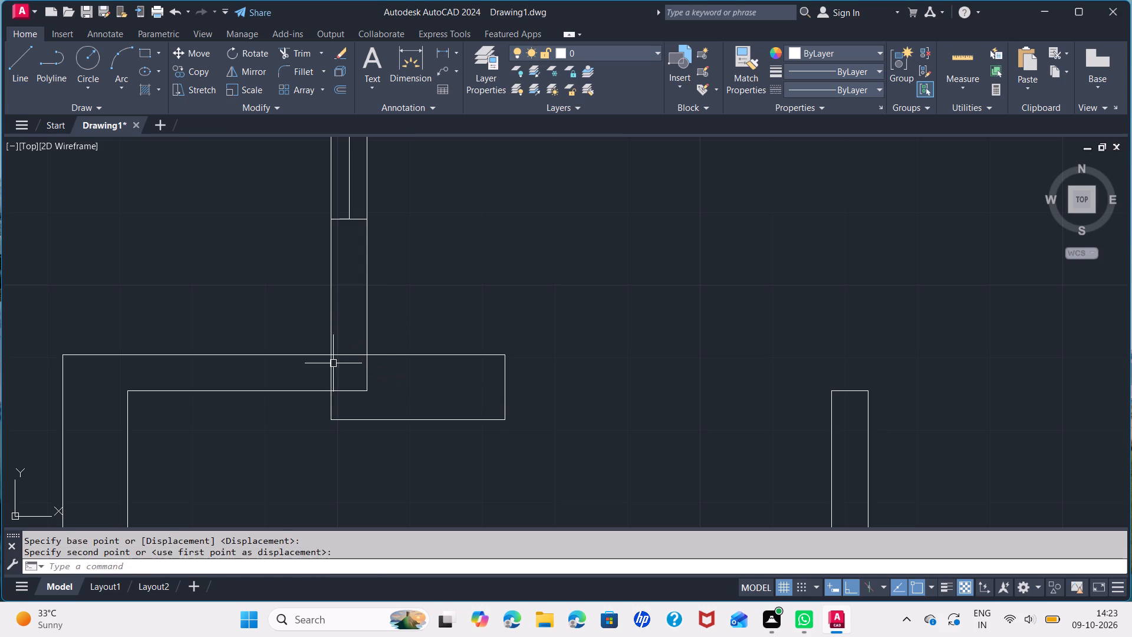
key(space)
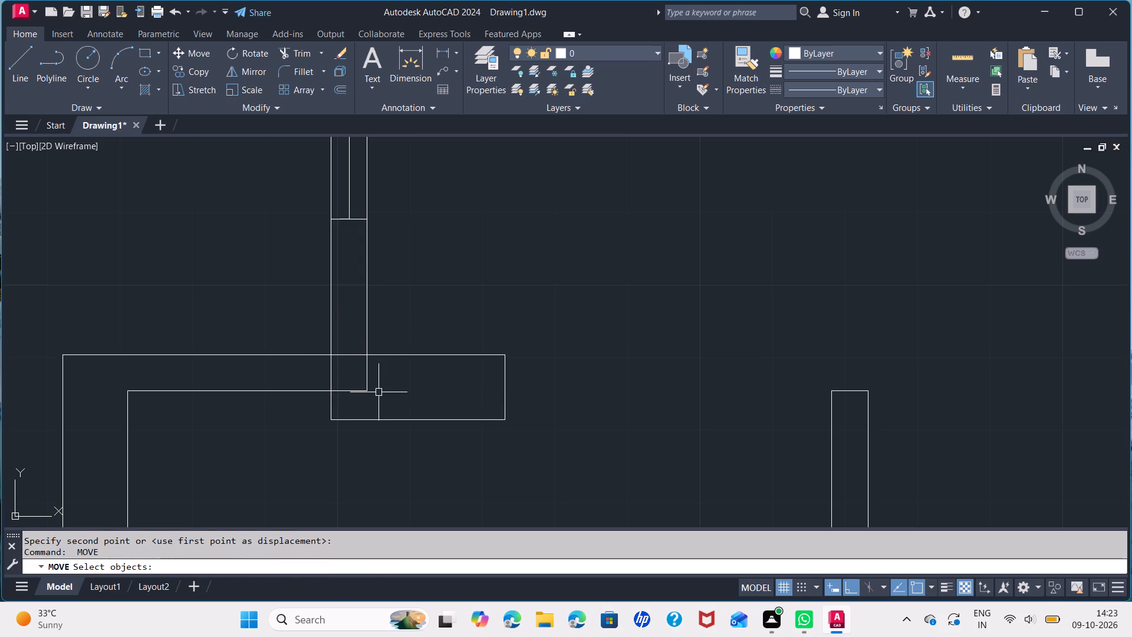
Trim the vertical and horizontal wall line ends that lie inside the pillar rectangle, and end trimming.
text(TR)
key(Return)
click(363, 379)
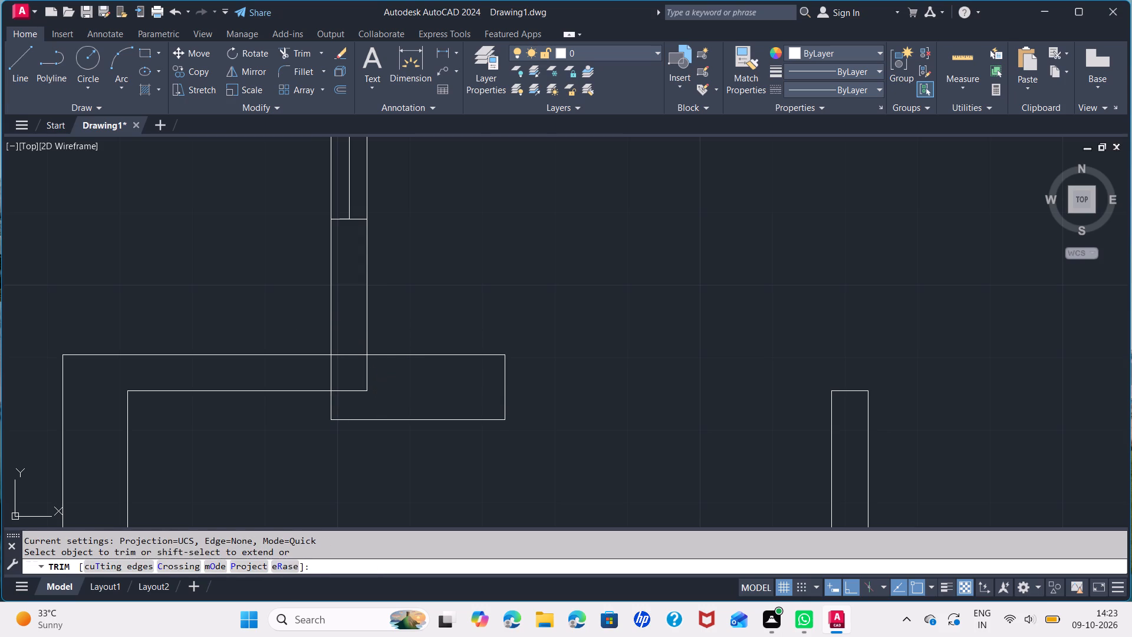
click(363, 391)
click(361, 390)
click(364, 385)
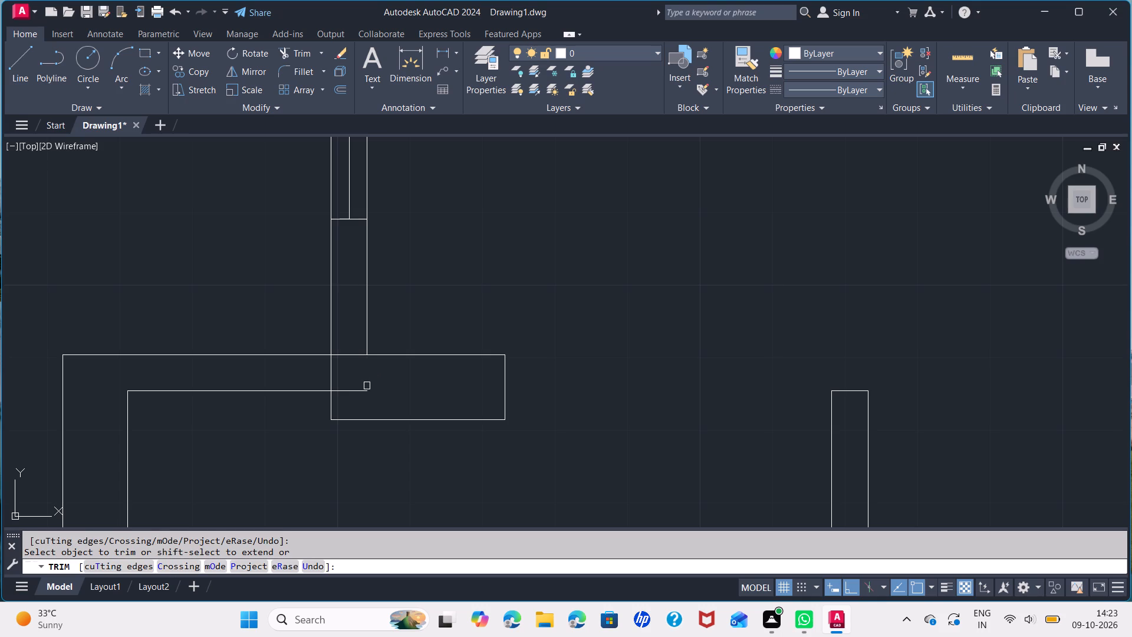
click(367, 389)
scroll(367, 389, down, 1)
key(Escape)
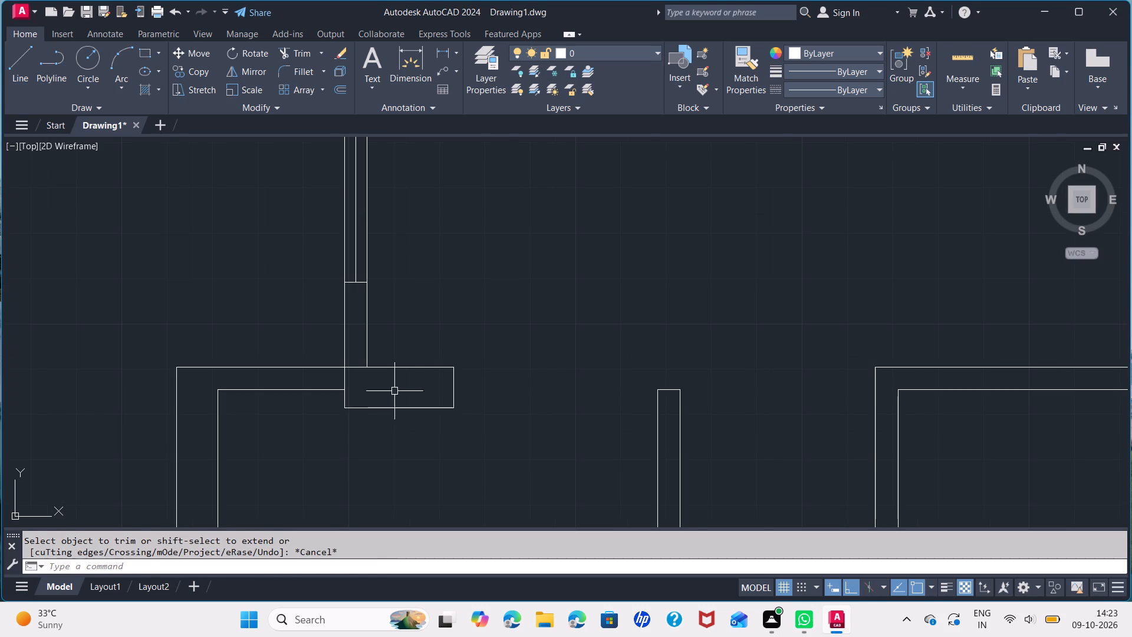
Copy the pillar rectangle straight down from its lower-left corner onto the outer line of the bottom-left room's lower wall.
scroll(463, 392, down, 2)
middle_drag(475, 367, 437, 400)
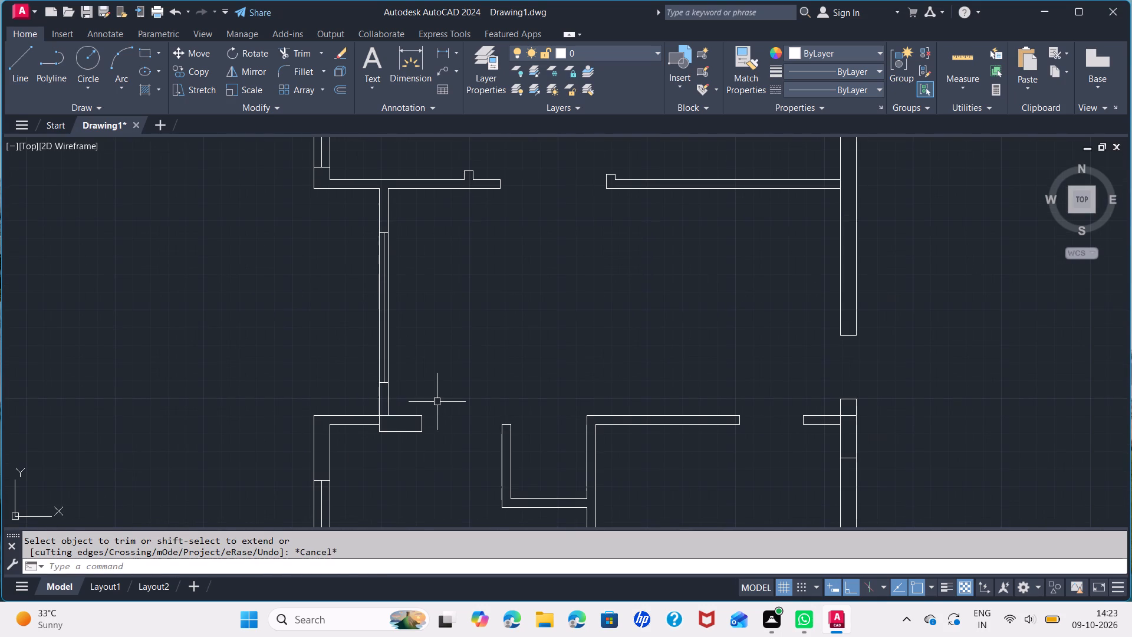
middle_drag(390, 494, 404, 303)
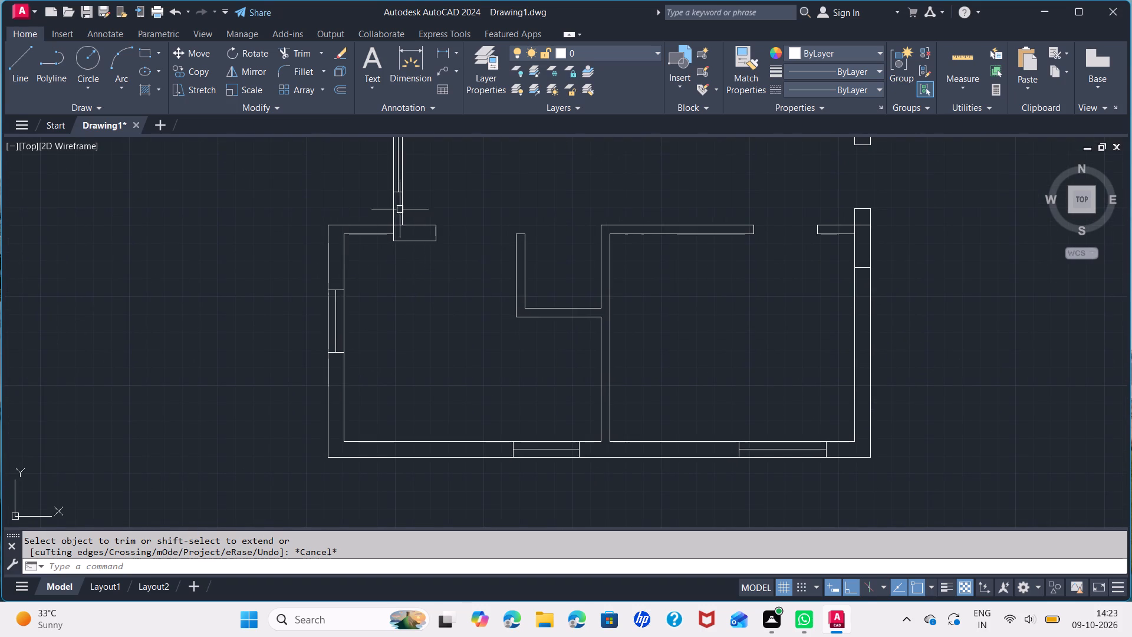
click(383, 217)
click(442, 251)
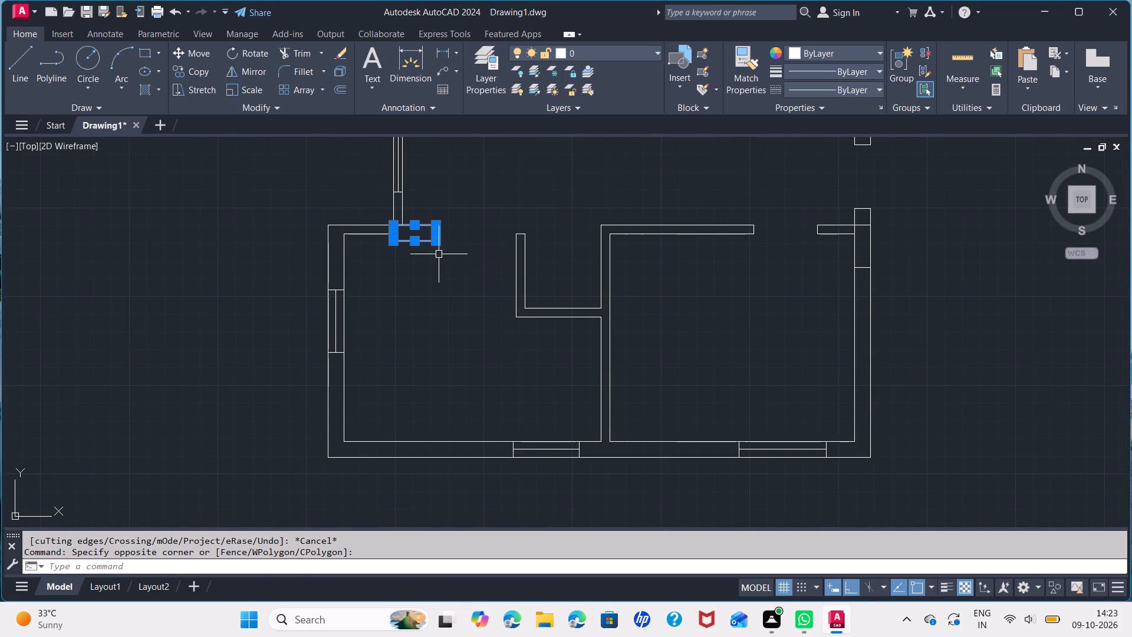
scroll(426, 242, up, 3)
key(c)
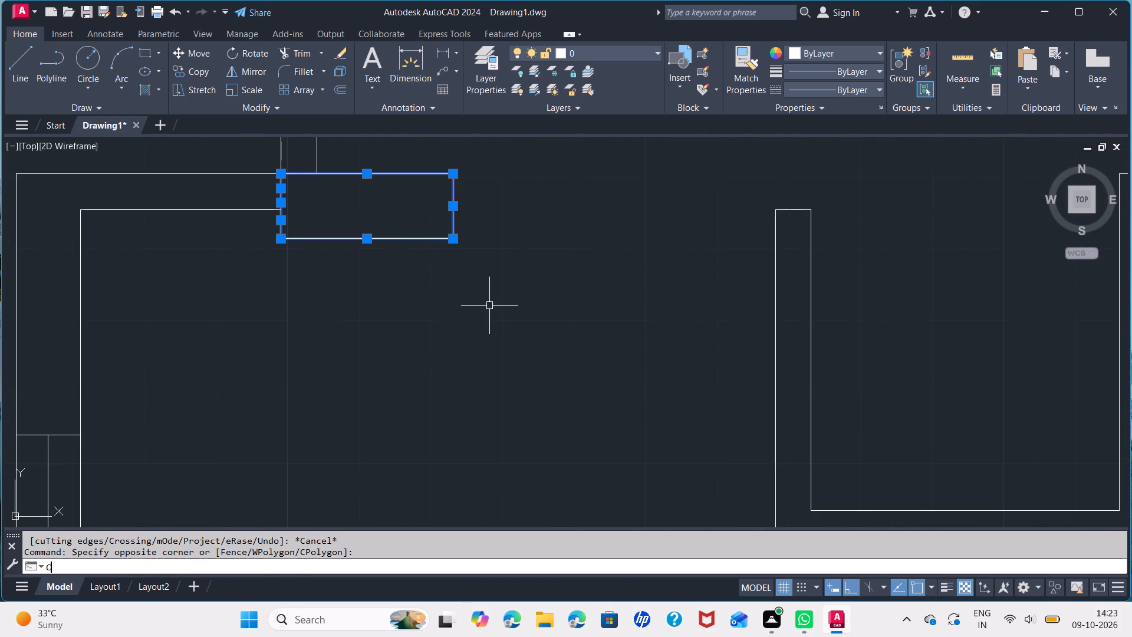
key(o)
key(Return)
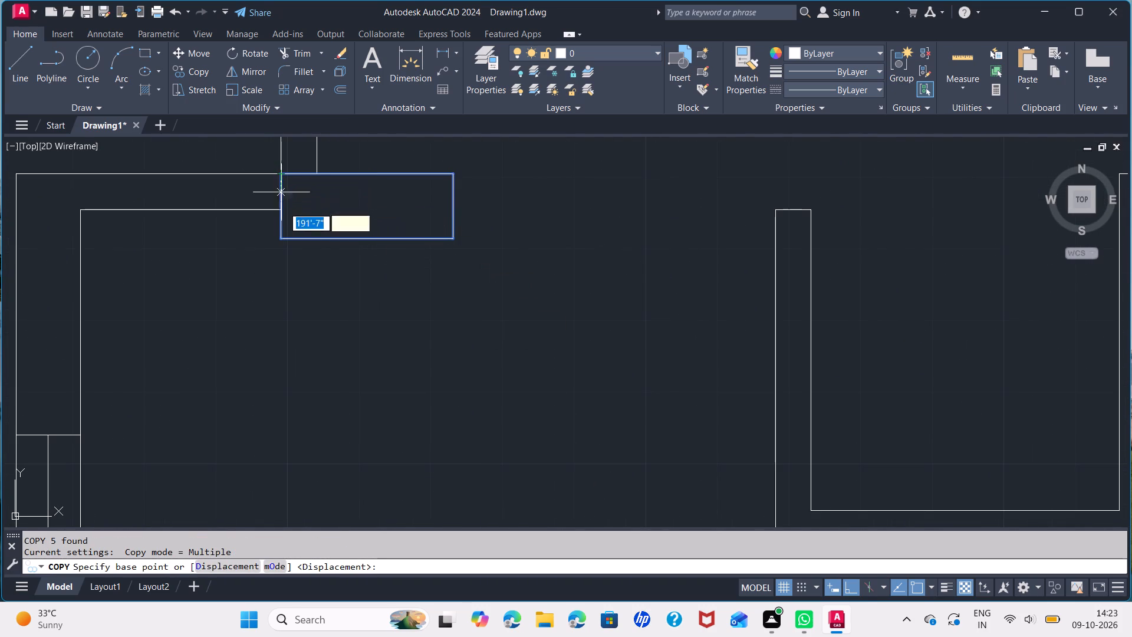
click(285, 239)
scroll(303, 415, down, 1)
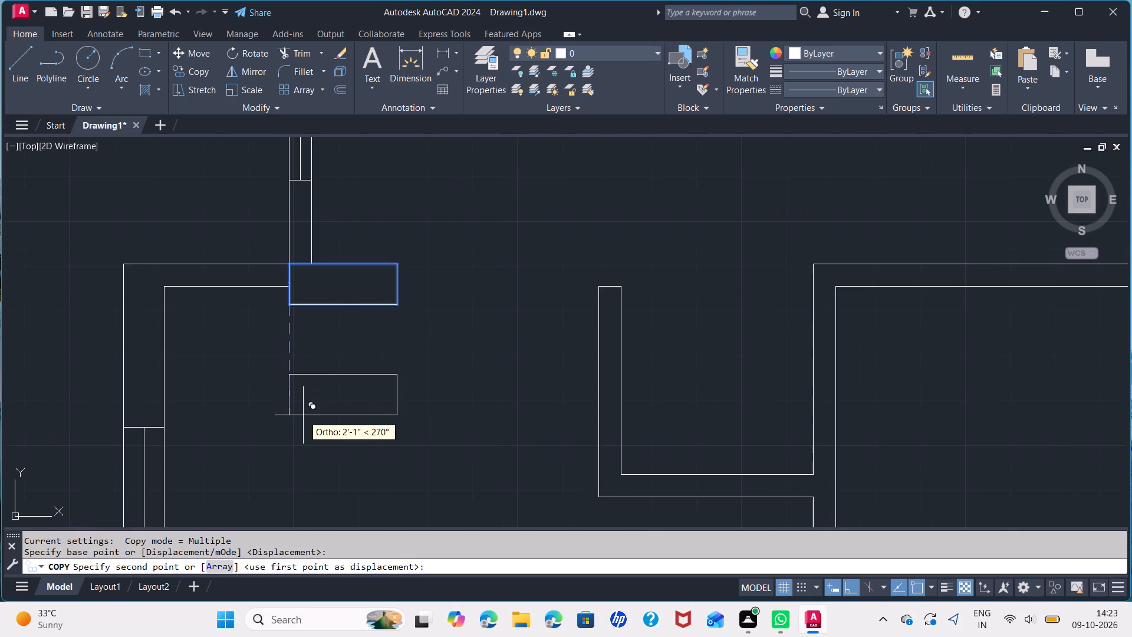
middle_drag(303, 415, 295, 272)
middle_drag(315, 426, 297, 314)
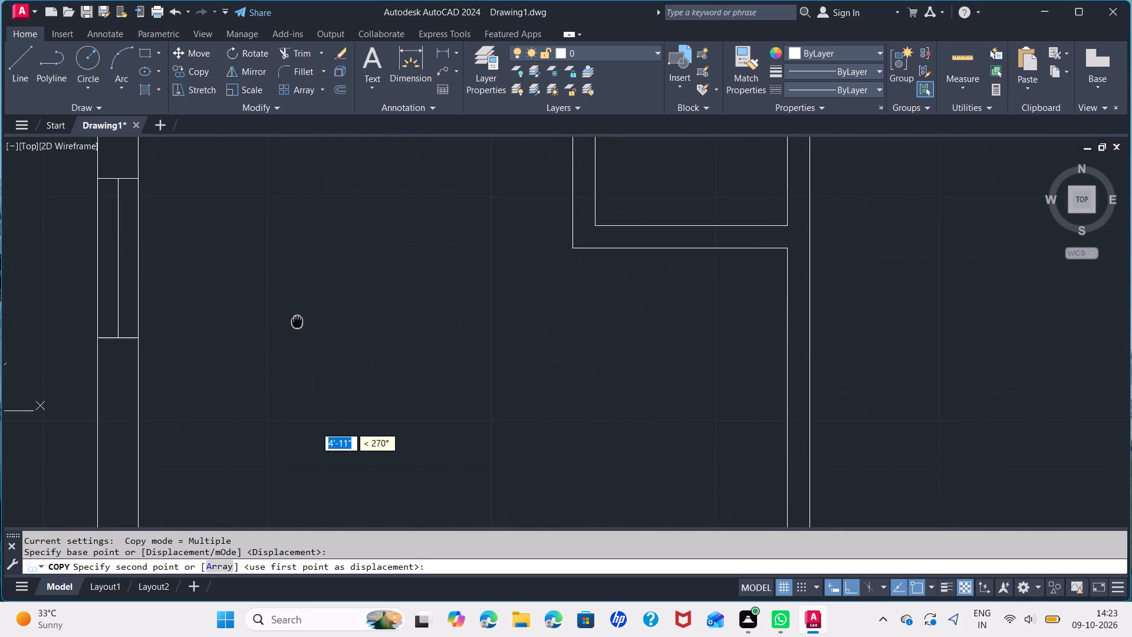
middle_drag(297, 314, 330, 142)
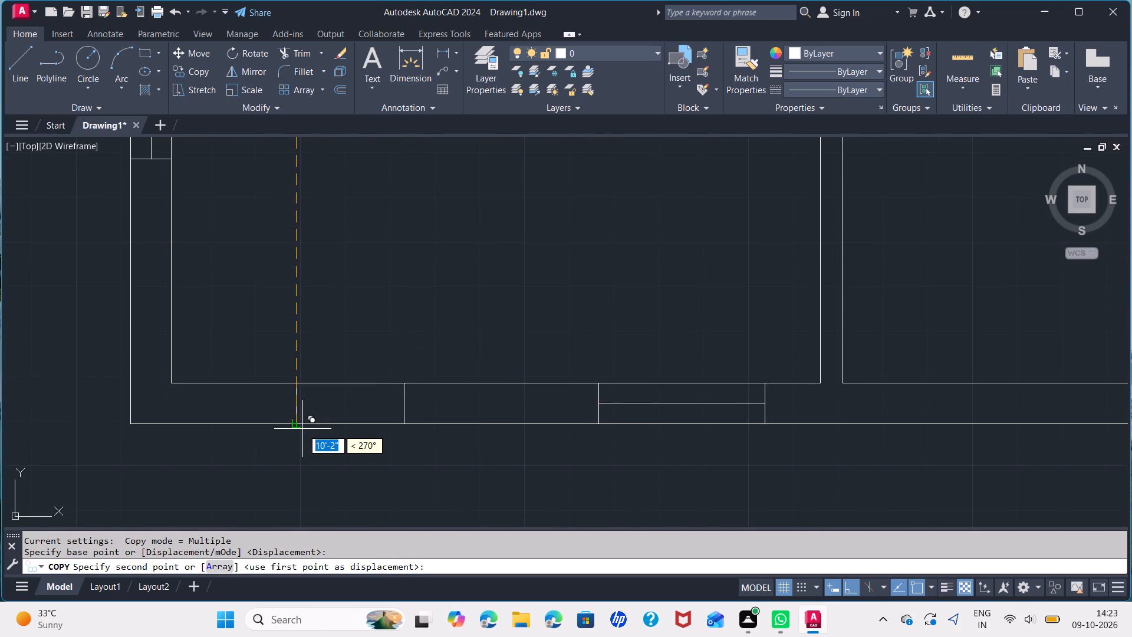
click(298, 424)
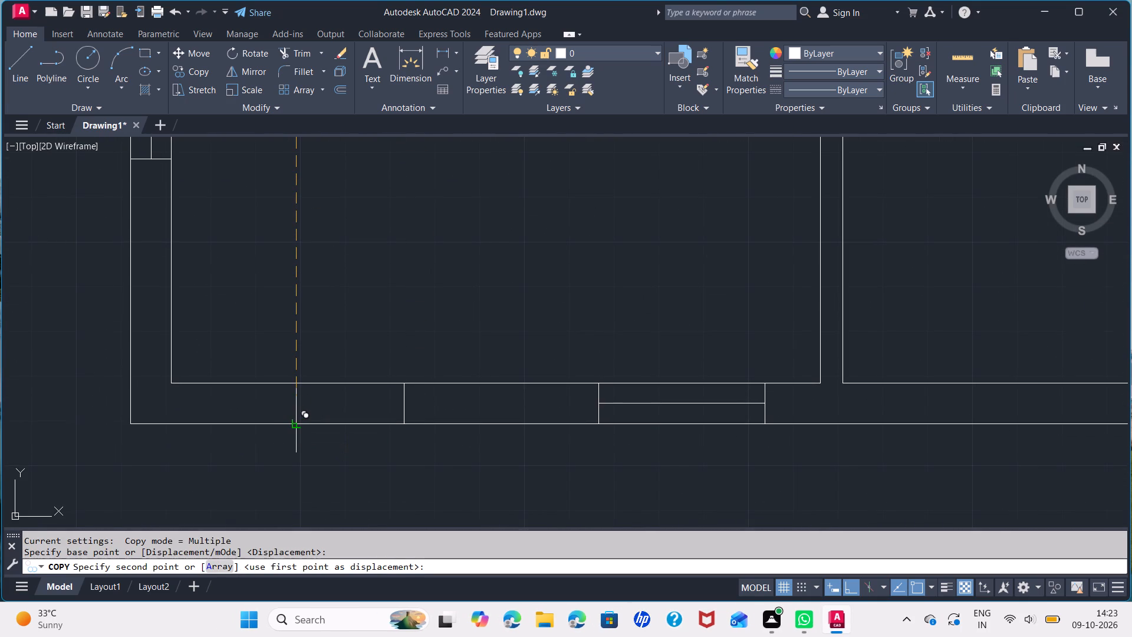
Copy the right outer wall's pillar rectangle straight down from its lower-left corner onto the outer line of the bottom wall.
key(space)
scroll(376, 308, down, 3)
middle_drag(427, 258, 407, 341)
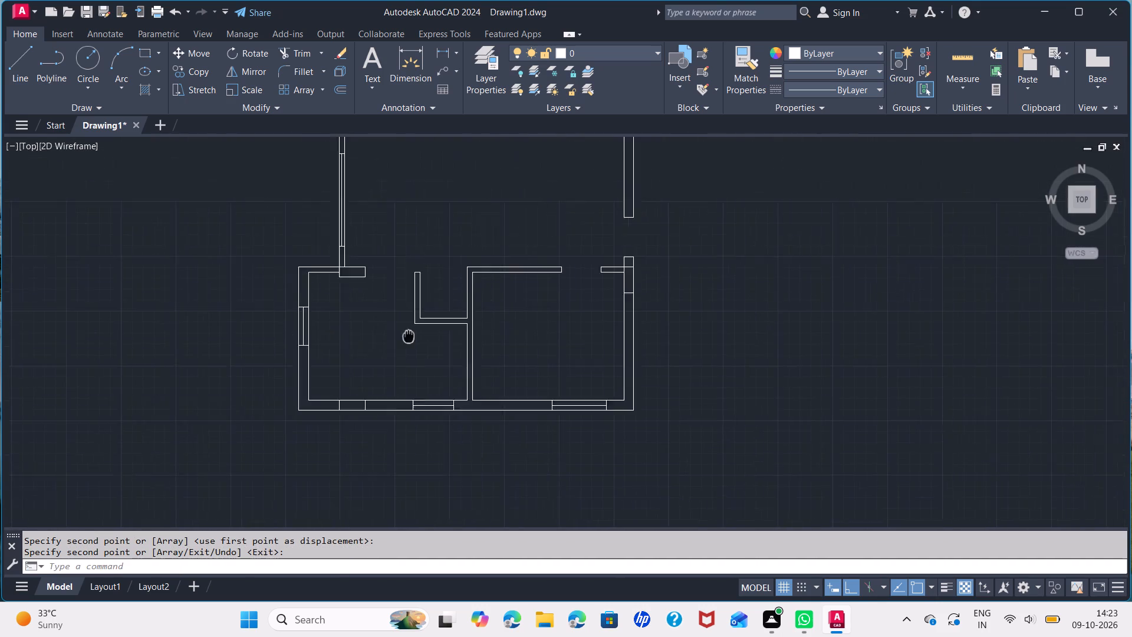
middle_drag(407, 341, 328, 412)
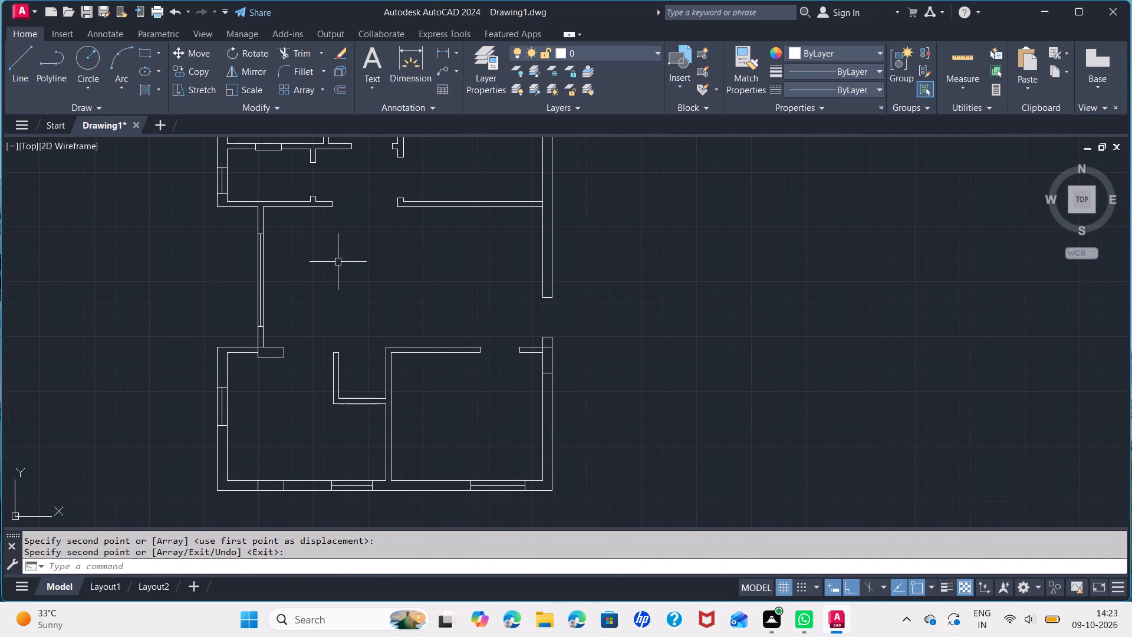
scroll(551, 382, up, 2)
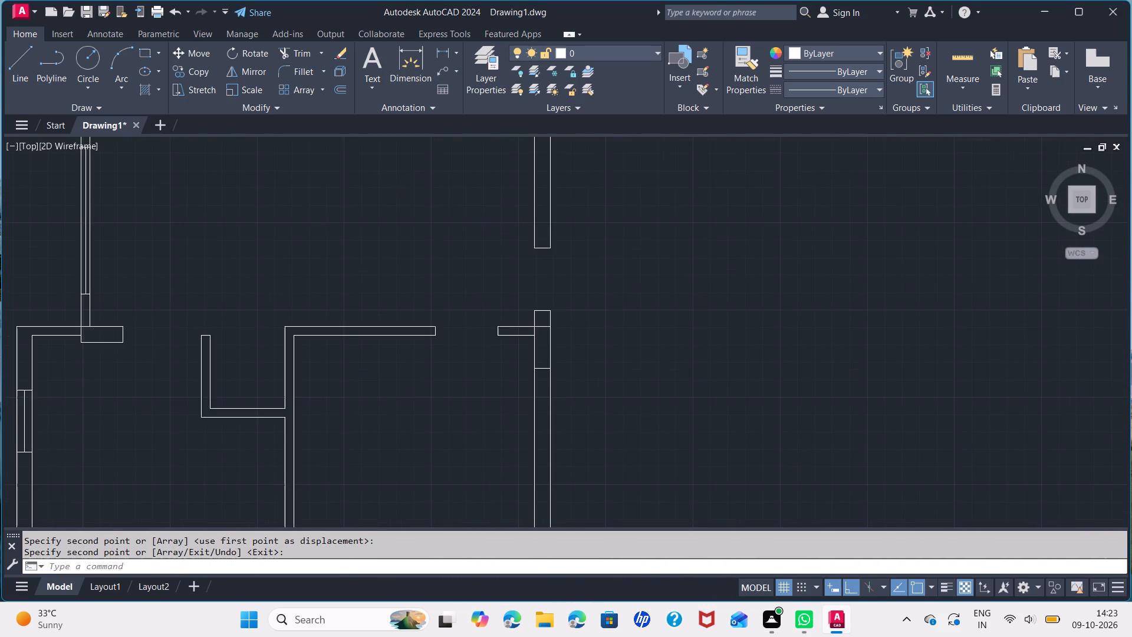
middle_drag(551, 382, 558, 293)
click(539, 272)
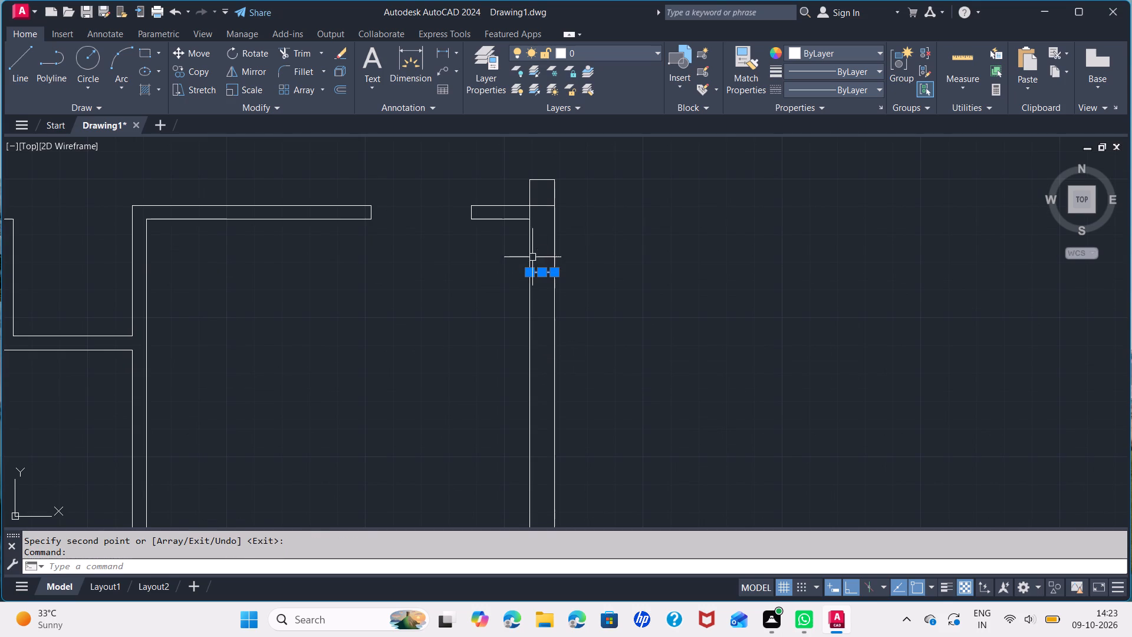
click(529, 256)
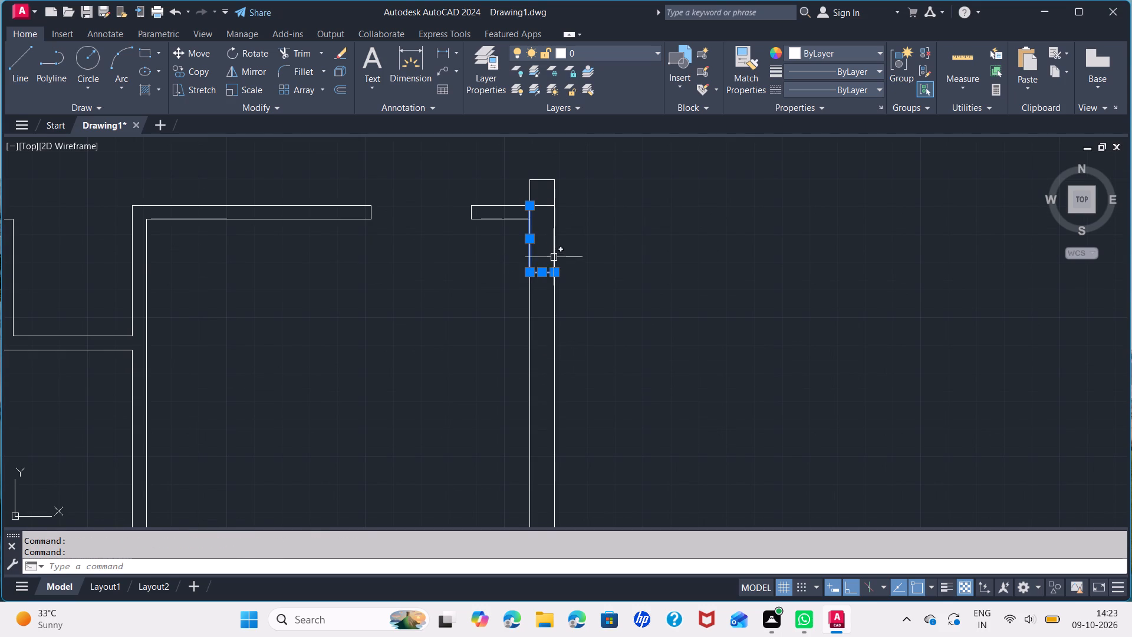
click(554, 257)
click(542, 207)
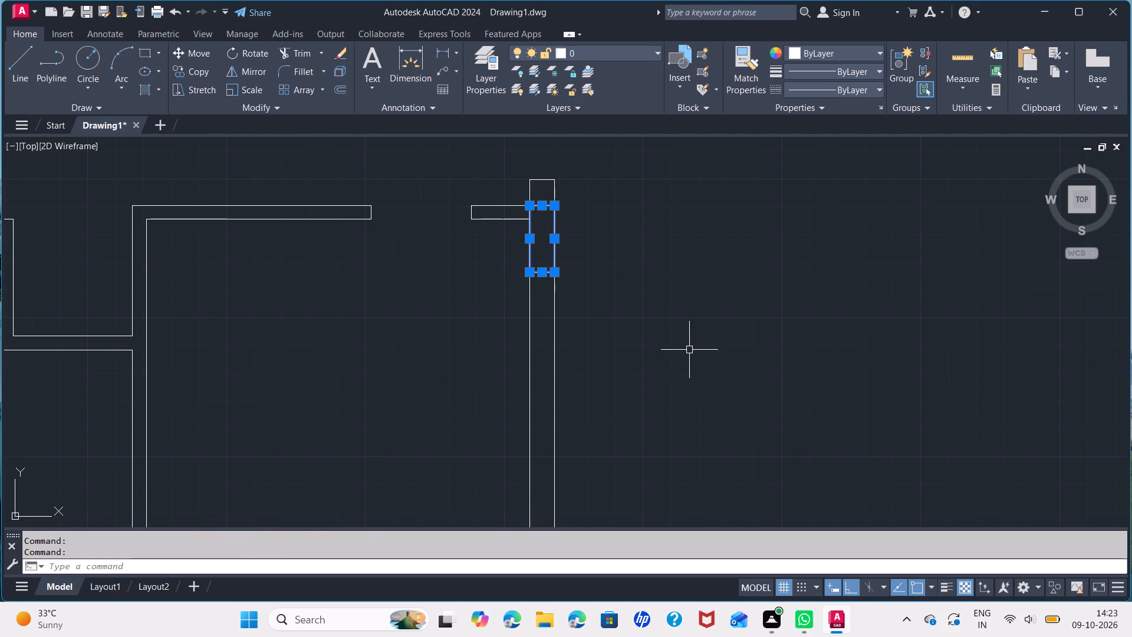
text(CO)
key(Return)
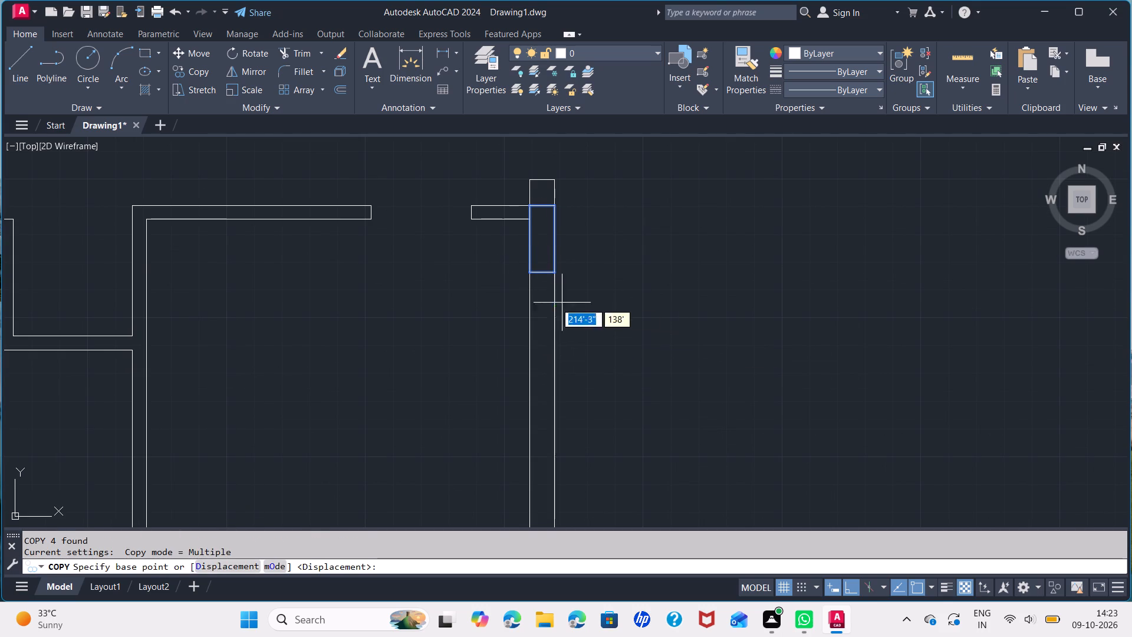
click(531, 270)
scroll(538, 432, down, 2)
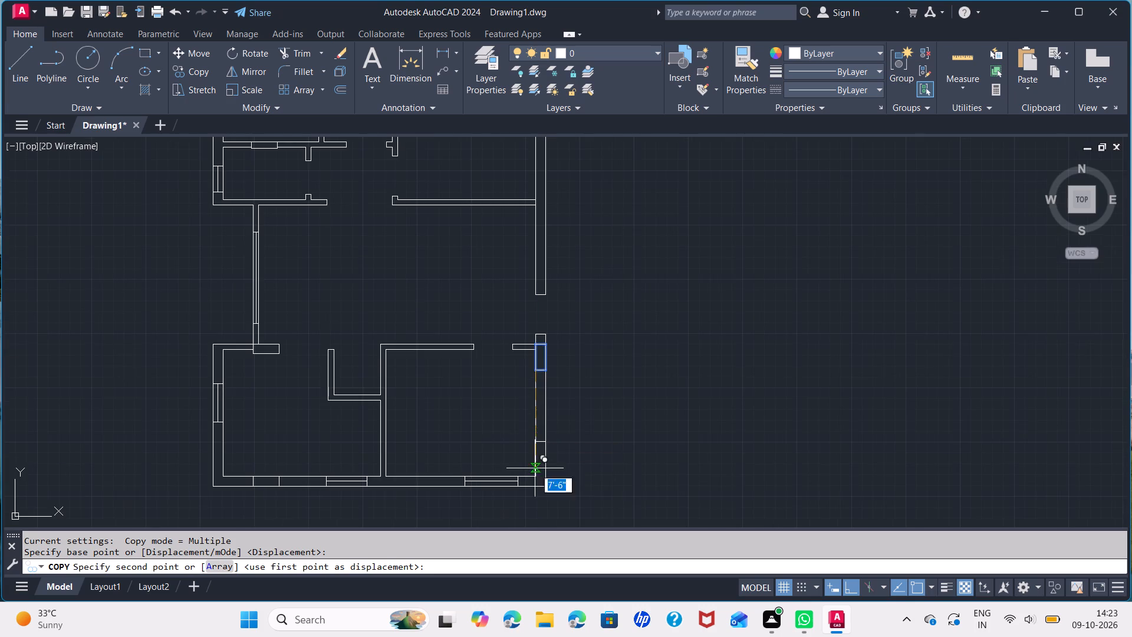
middle_drag(535, 468, 535, 390)
scroll(538, 412, up, 4)
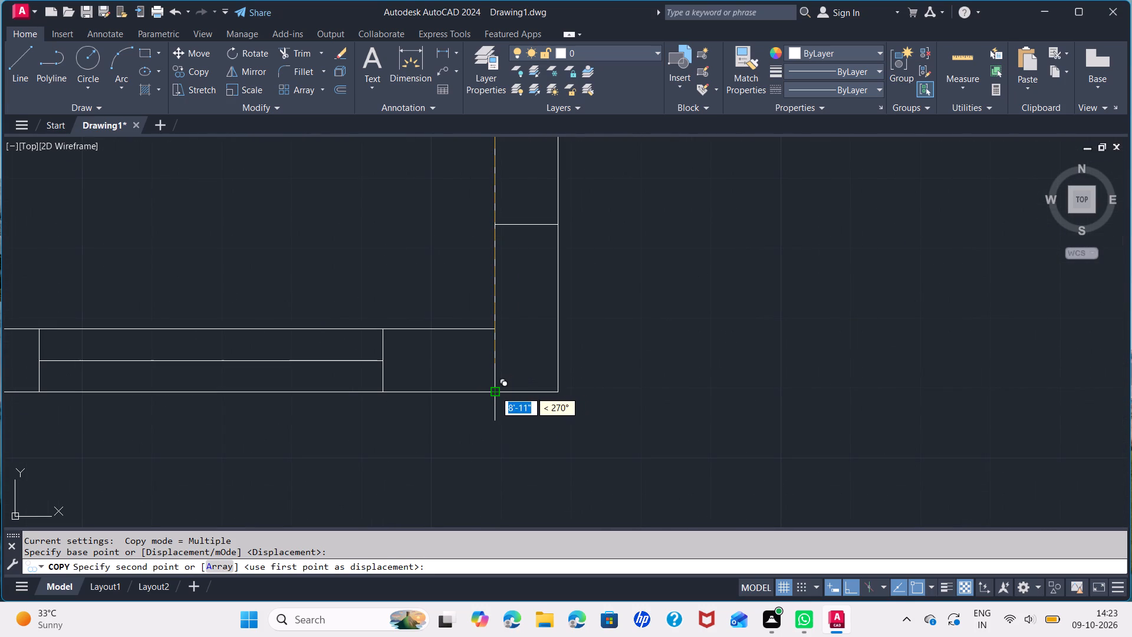
click(495, 391)
key(space)
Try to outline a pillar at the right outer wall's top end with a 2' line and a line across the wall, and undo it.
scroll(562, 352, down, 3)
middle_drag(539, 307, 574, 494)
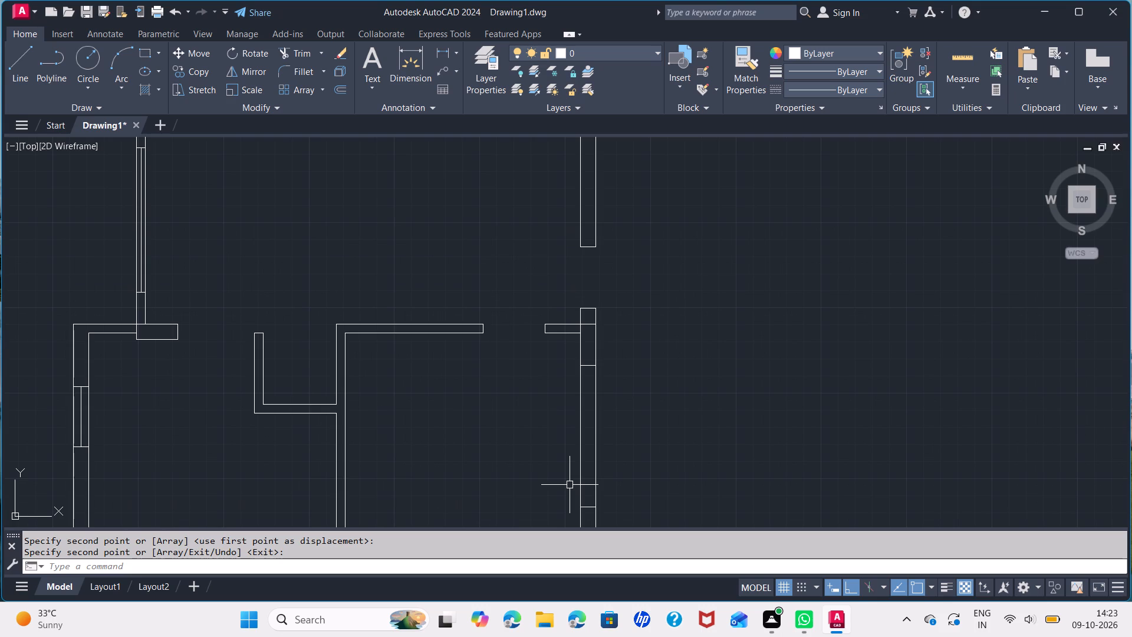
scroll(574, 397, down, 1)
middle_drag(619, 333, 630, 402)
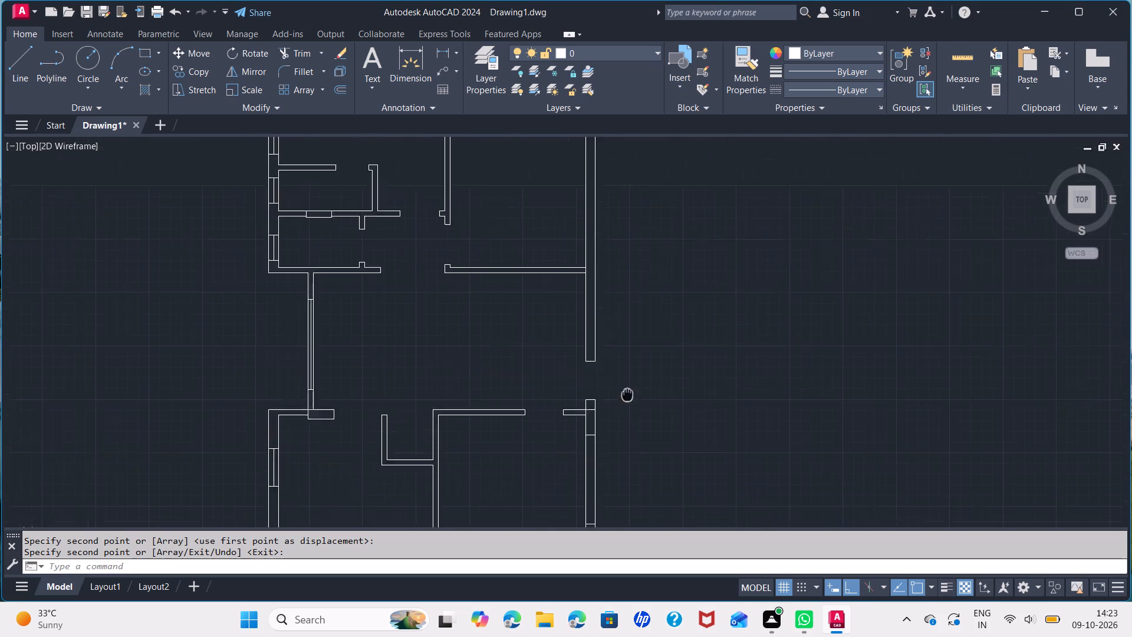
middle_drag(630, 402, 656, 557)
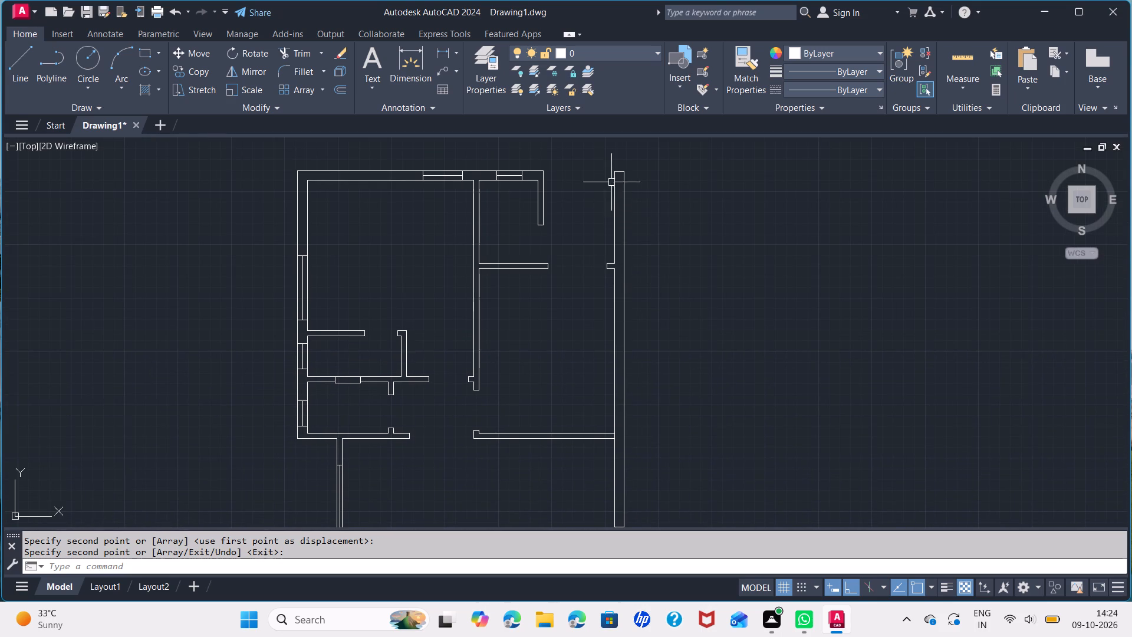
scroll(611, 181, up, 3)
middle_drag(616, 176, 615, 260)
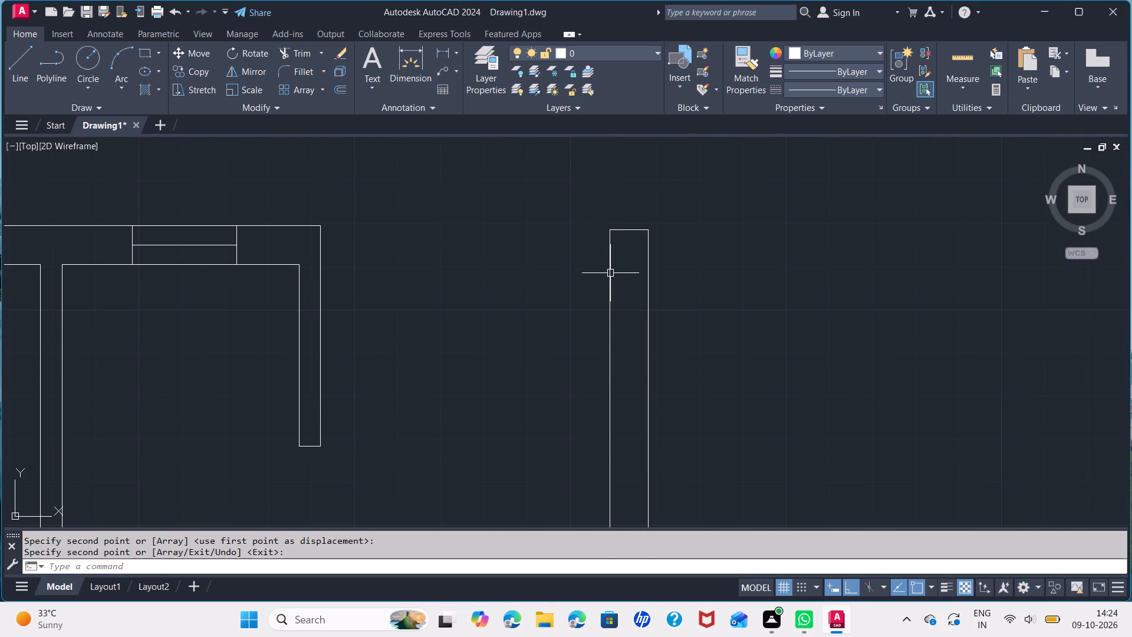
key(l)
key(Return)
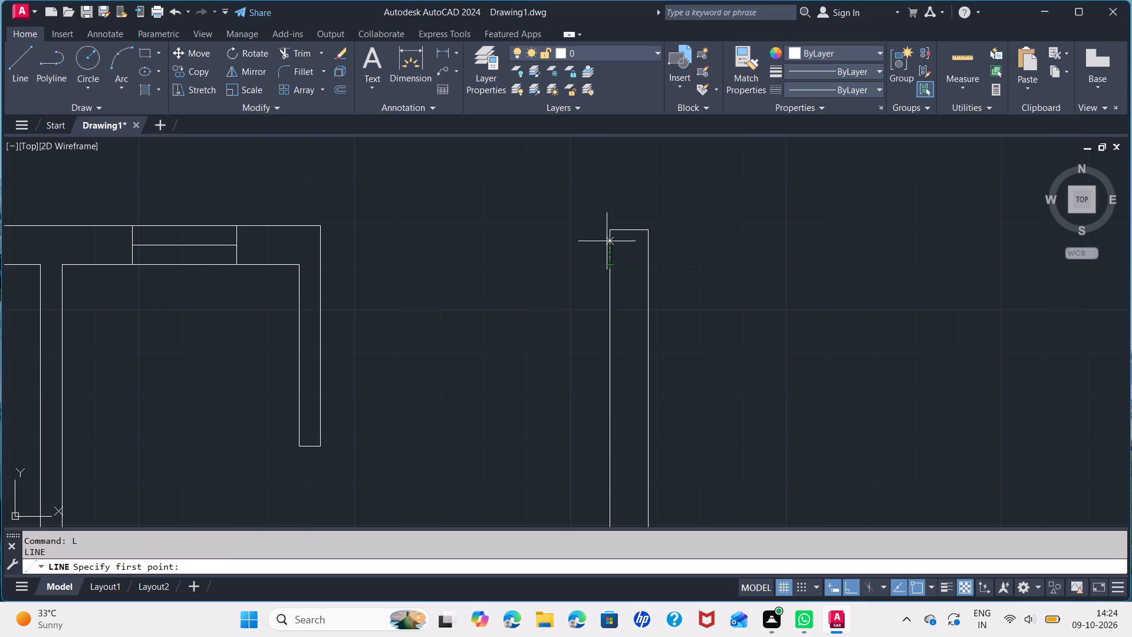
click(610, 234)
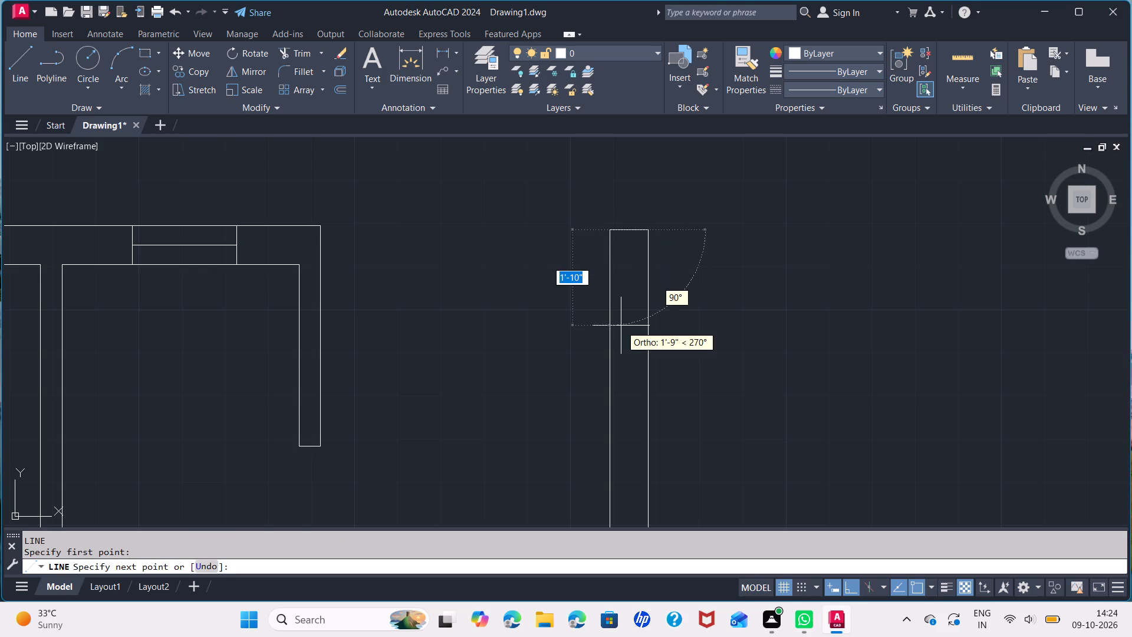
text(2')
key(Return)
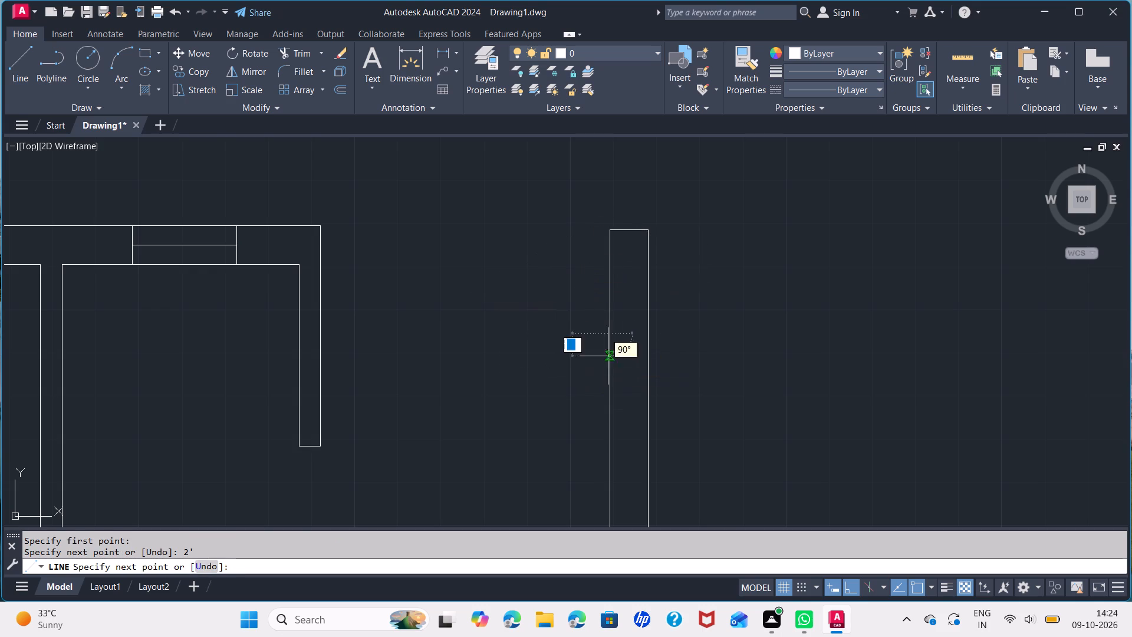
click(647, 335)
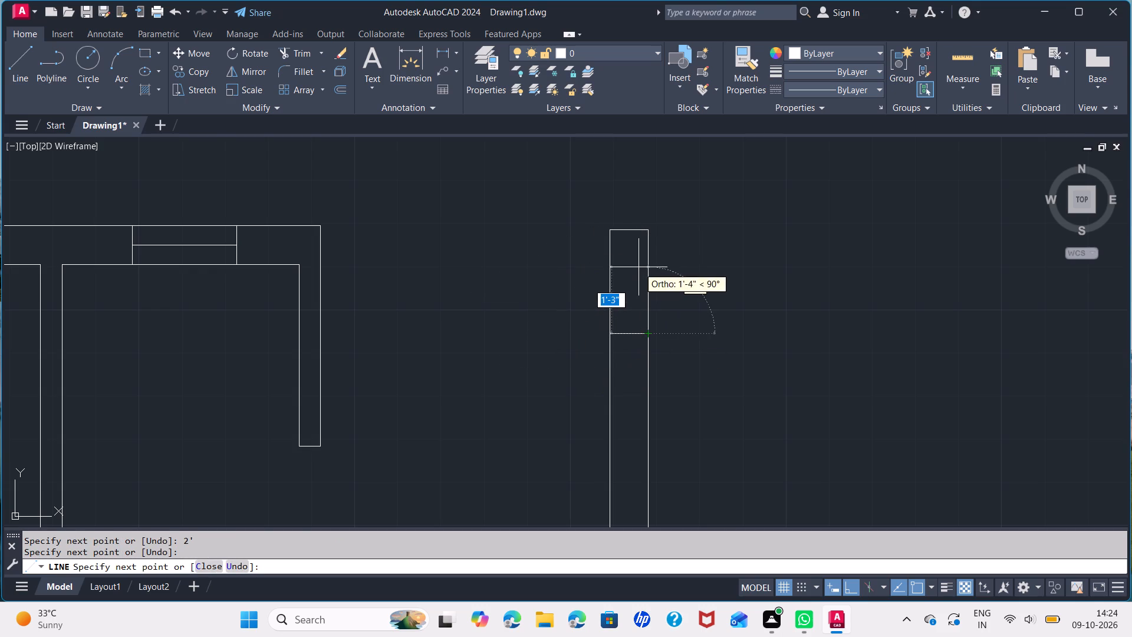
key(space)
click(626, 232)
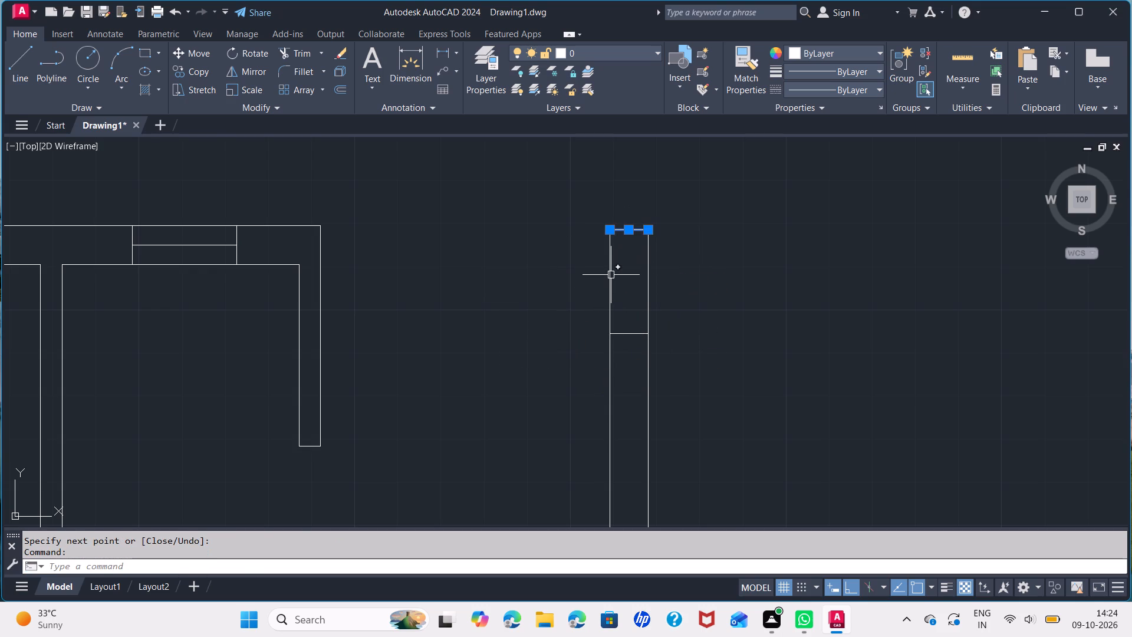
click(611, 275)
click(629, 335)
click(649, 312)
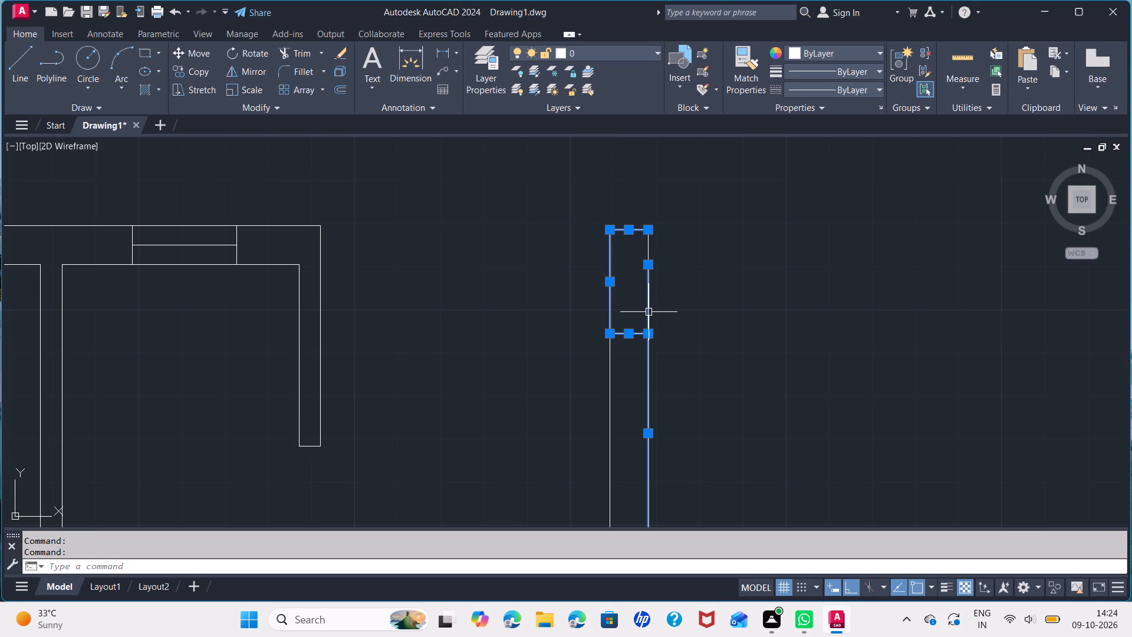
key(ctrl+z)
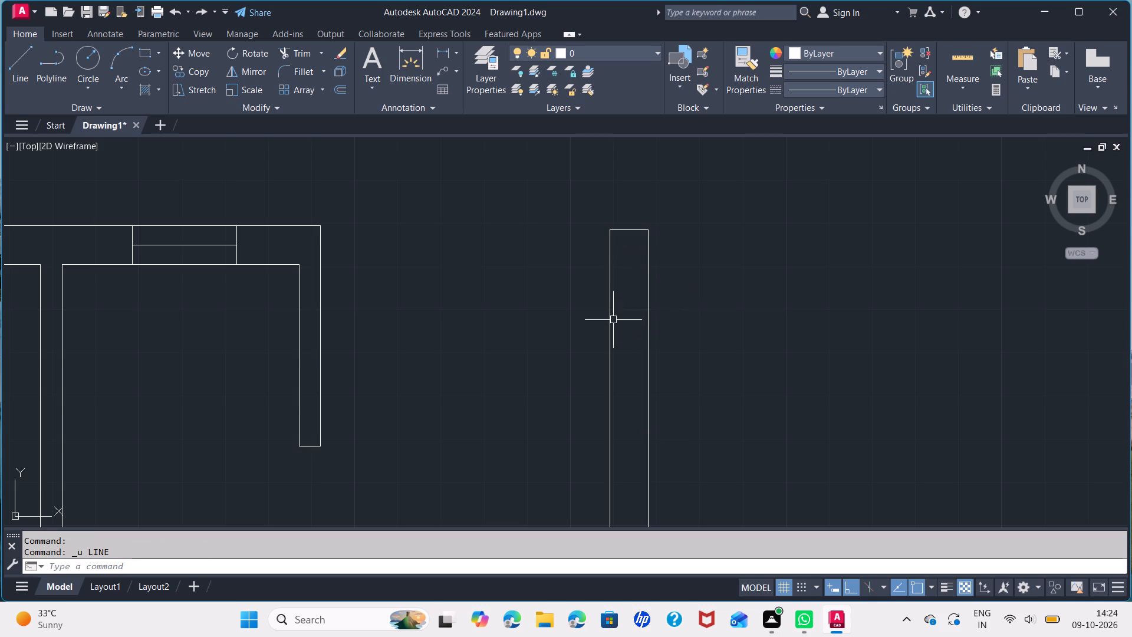
Draw a pillar outline at the right outer wall's top end: 2' down the inner face, across the wall, and back up to the top corner.
key(l)
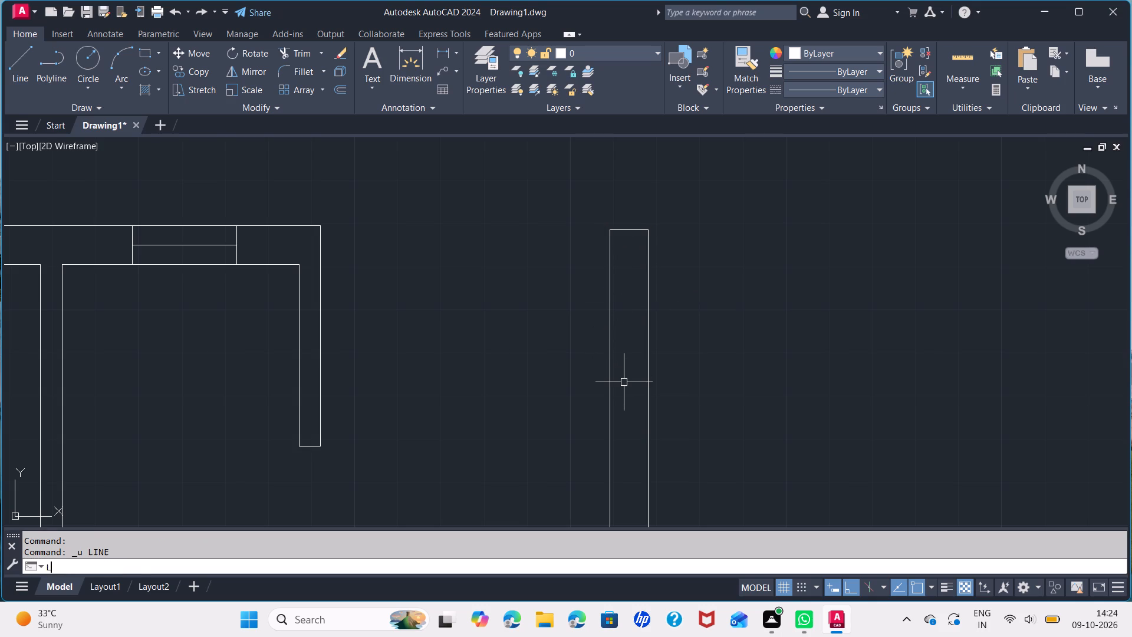
key(Return)
click(609, 235)
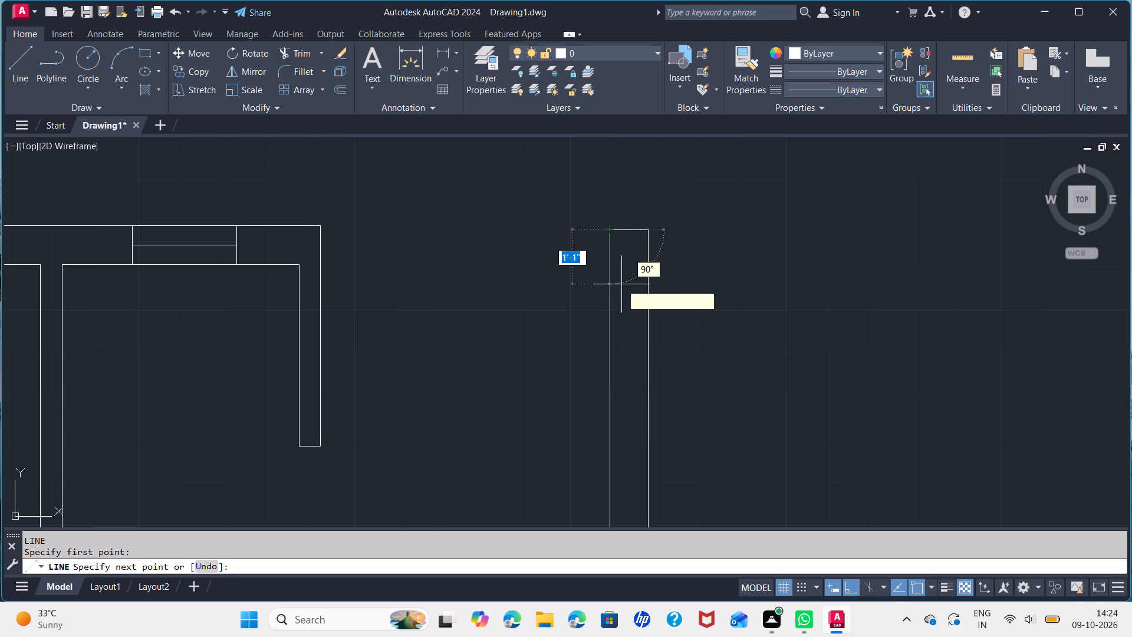
text(2')
key(Return)
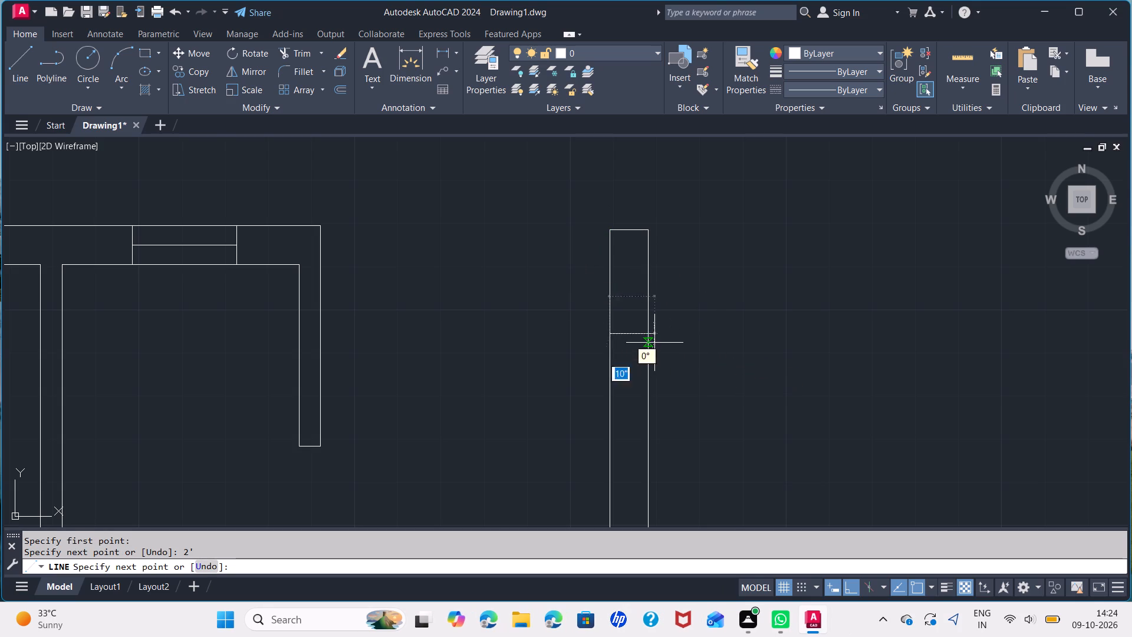
click(650, 334)
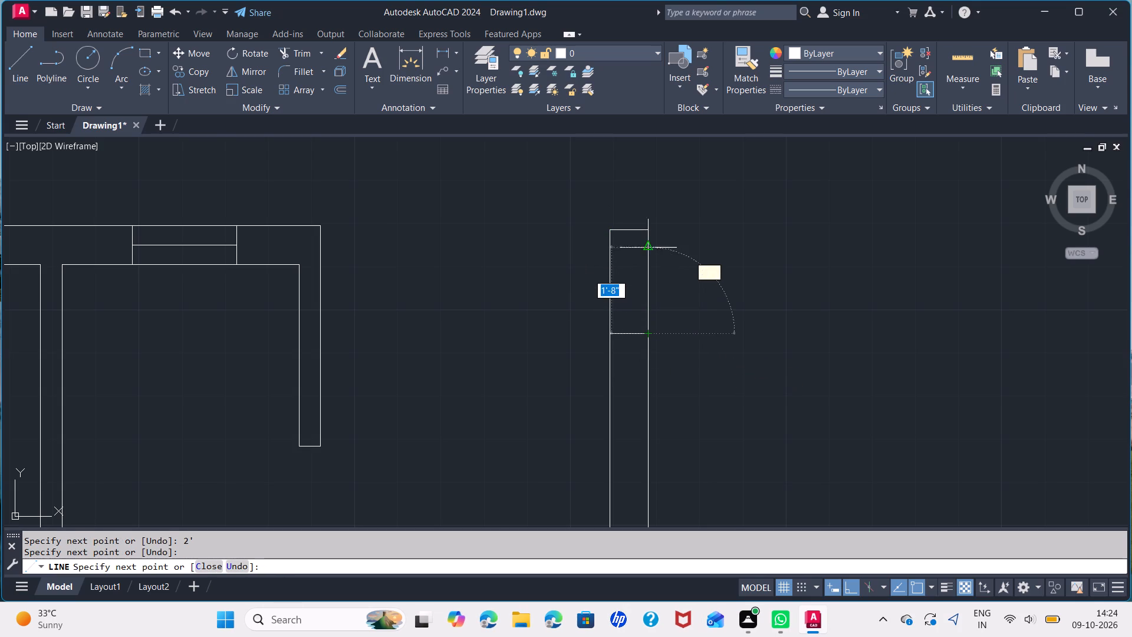
click(647, 229)
key(space)
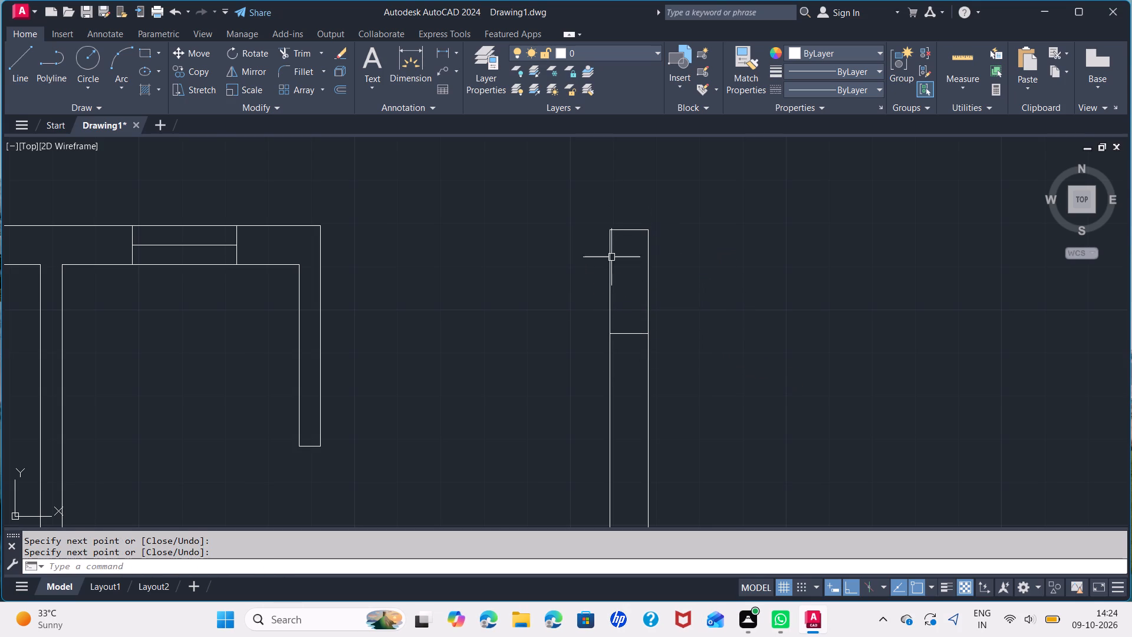
Copy the four pillar lines from their lower-left corner straight down the right outer wall, roughly level with the middle interior wall's lower end.
click(627, 222)
click(627, 231)
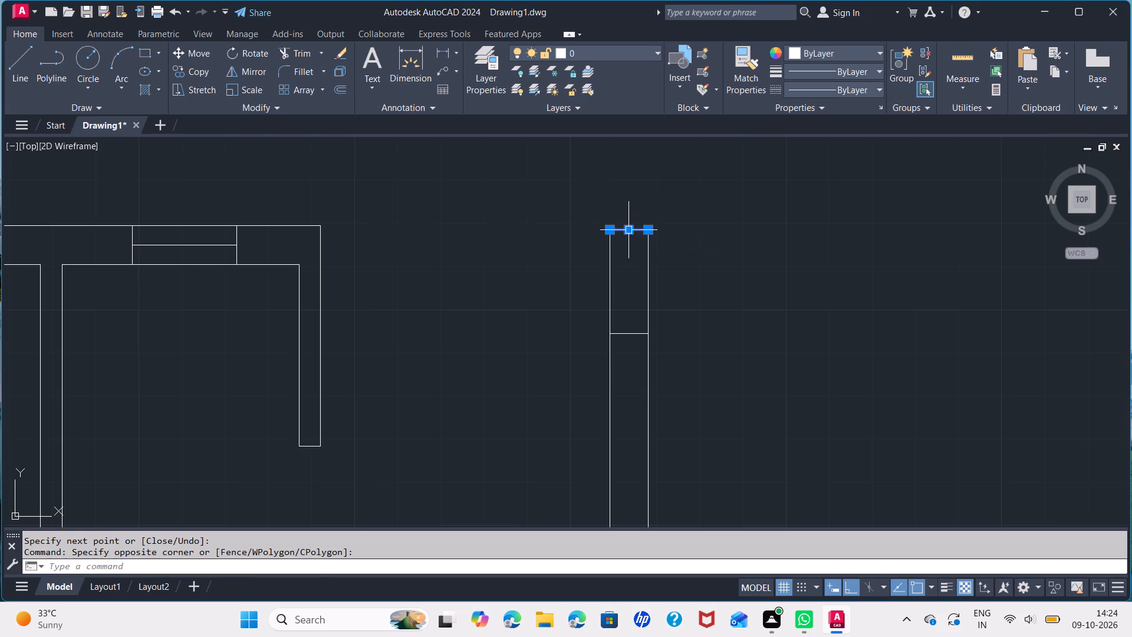
click(611, 274)
click(638, 333)
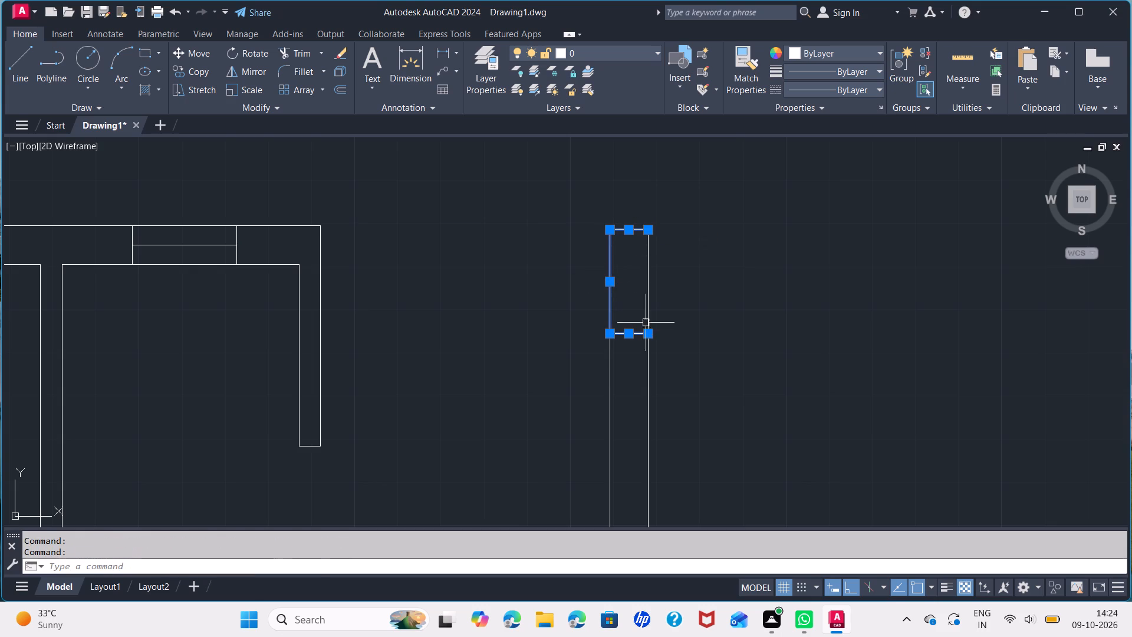
click(650, 301)
key(c)
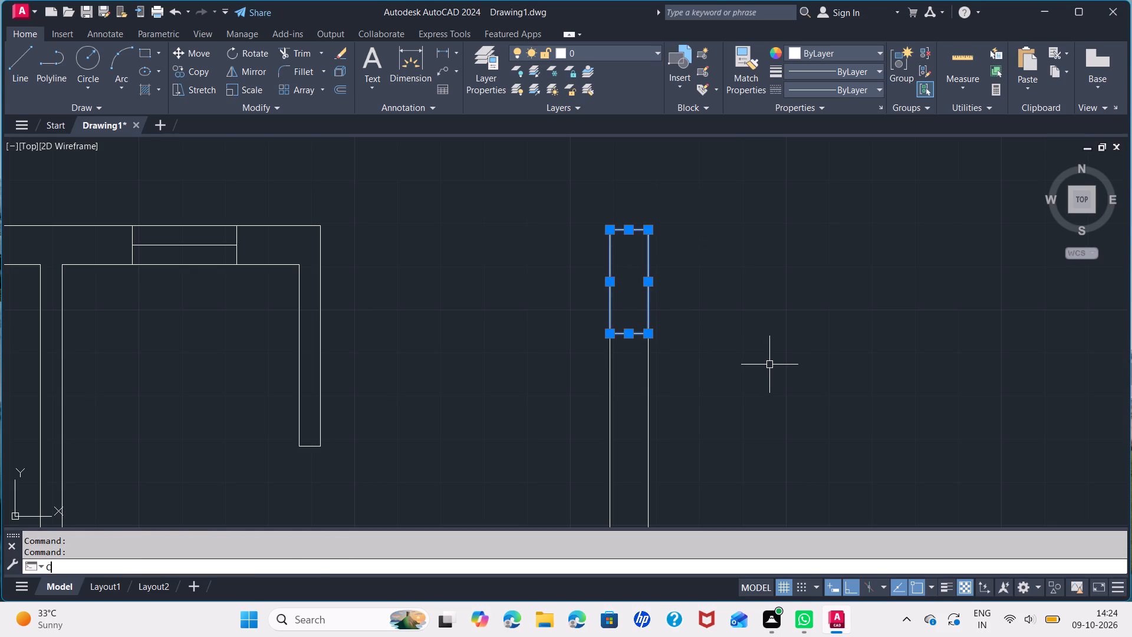
key(o)
key(Return)
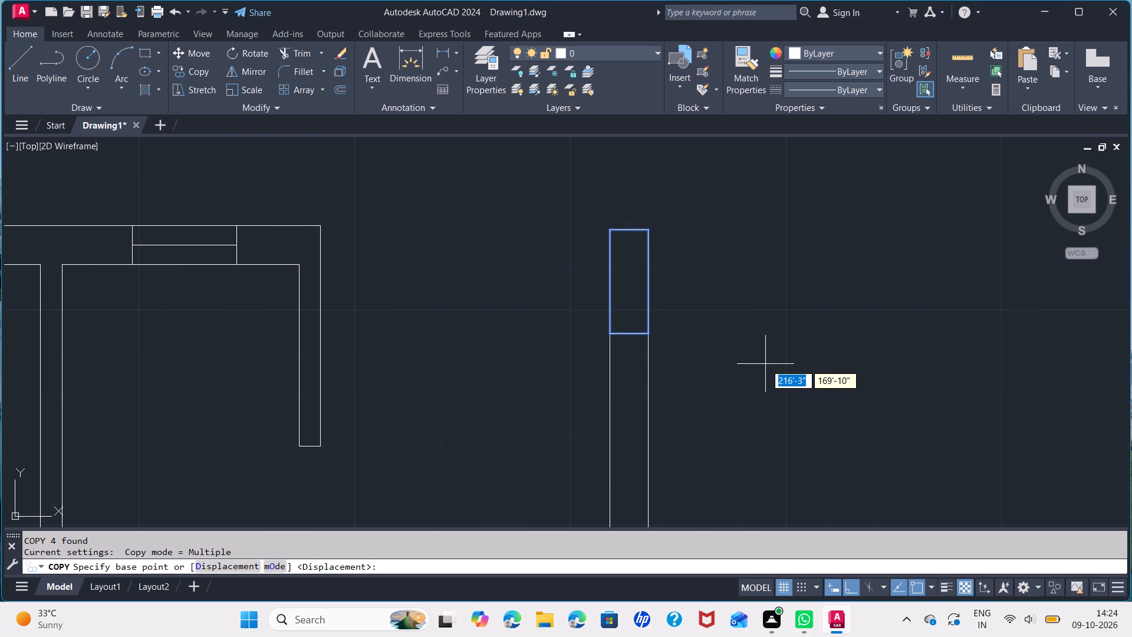
click(610, 333)
scroll(614, 450, down, 2)
middle_drag(614, 452, 600, 348)
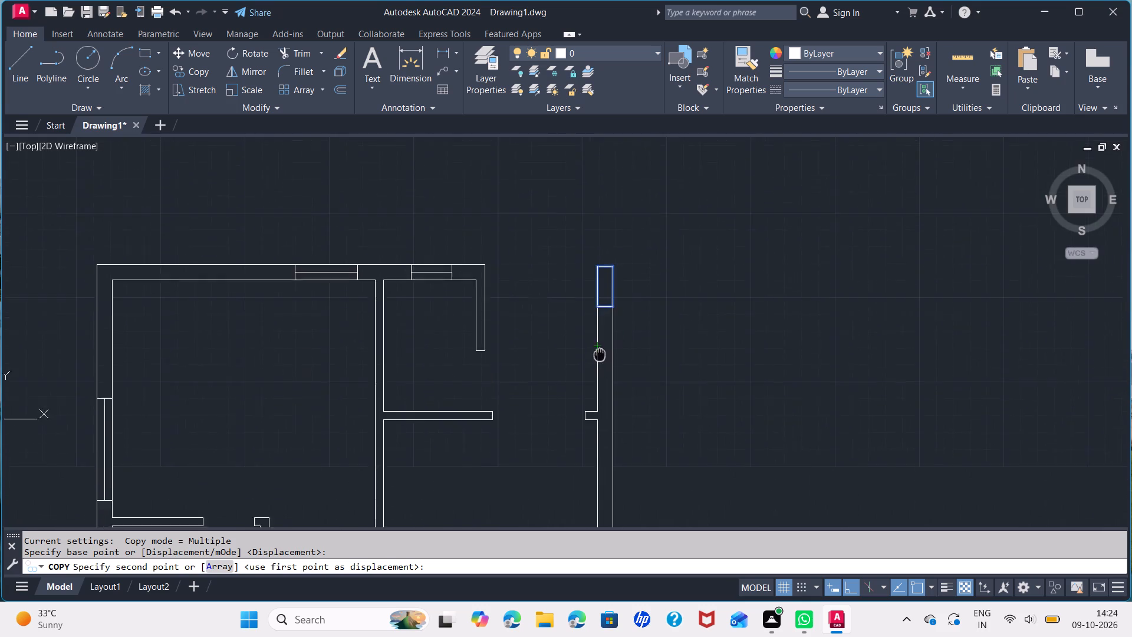
middle_drag(600, 348, 603, 97)
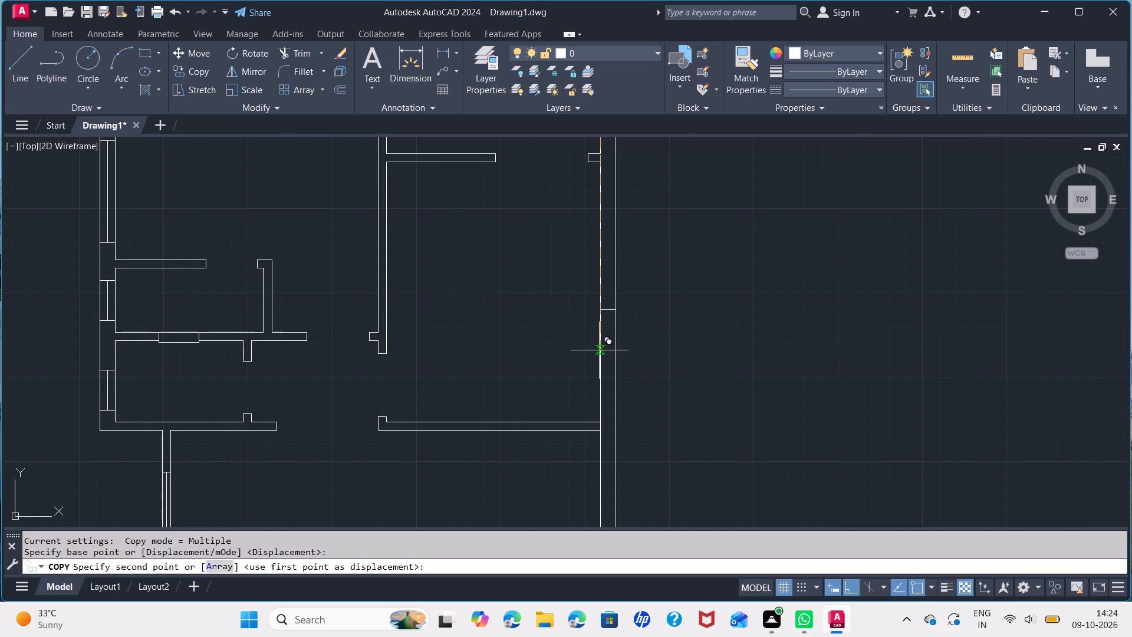
click(599, 350)
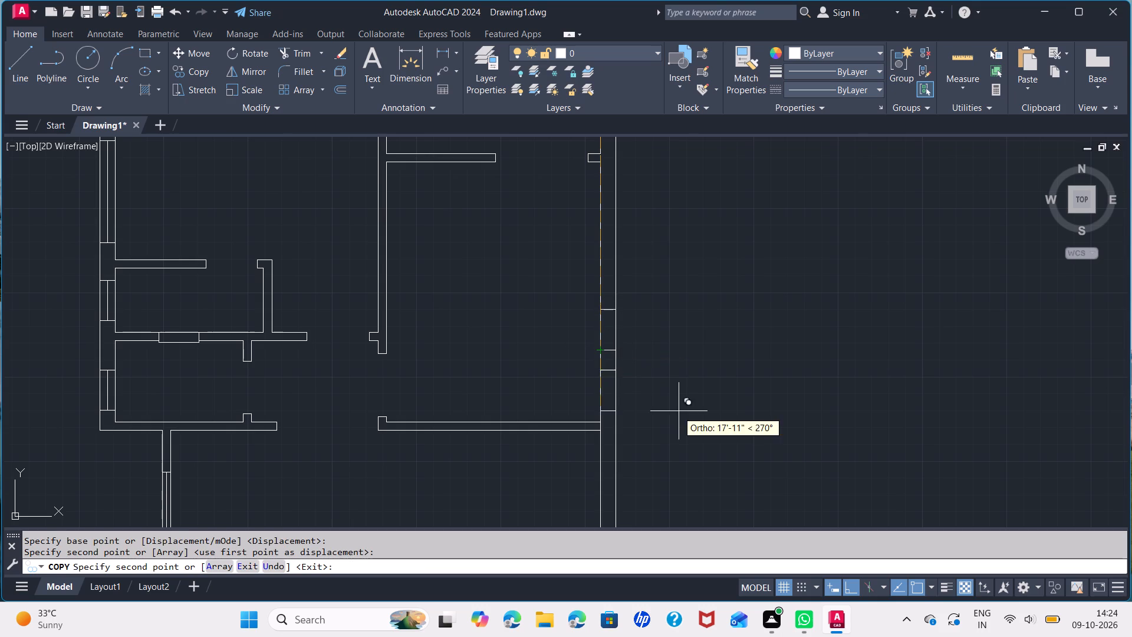
key(space)
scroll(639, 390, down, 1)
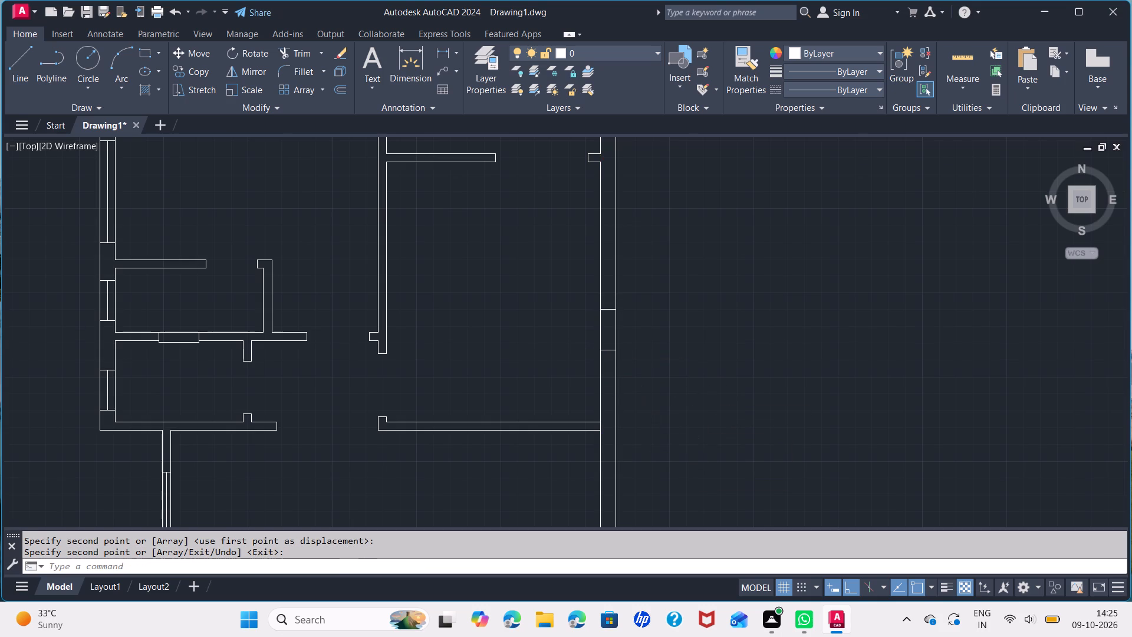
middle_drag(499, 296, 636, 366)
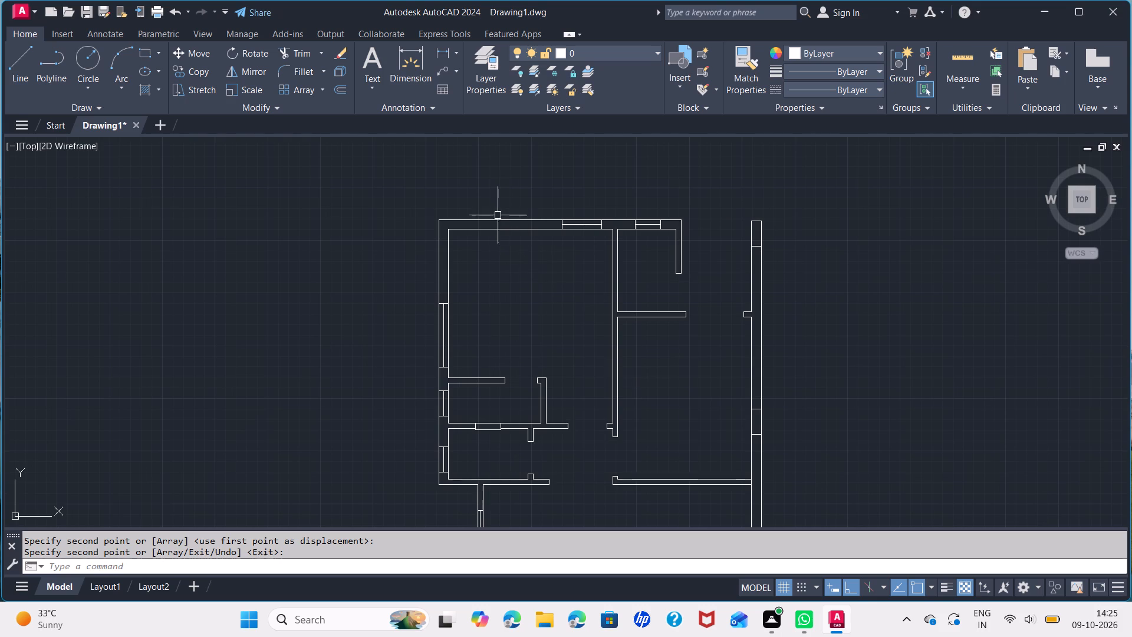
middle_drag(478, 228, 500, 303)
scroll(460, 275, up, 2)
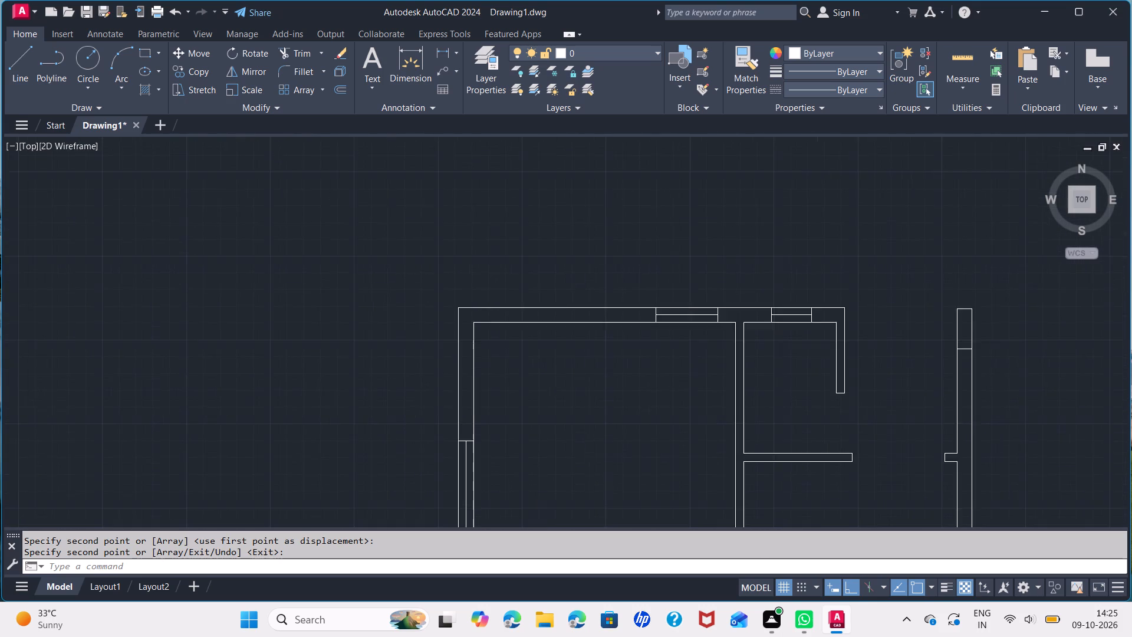
Draw pillar lines in the top wall: 2'9" along the outer face from the left corner, across the wall, 2' along the inner face, and back across.
key(l)
key(Return)
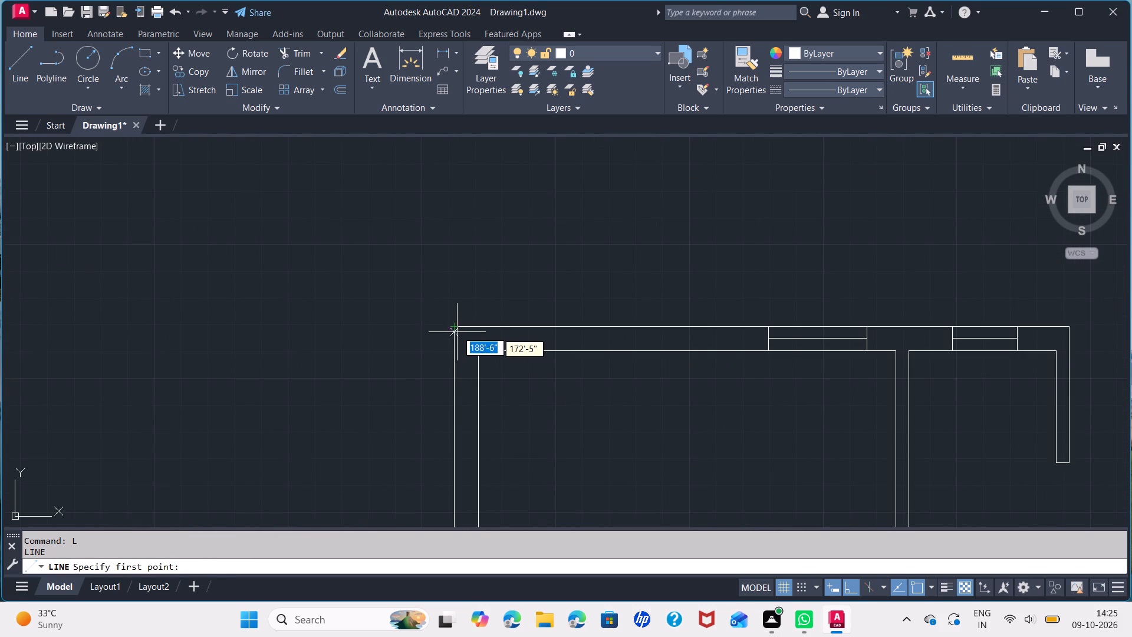
click(457, 329)
text(2'9)
key(Return)
click(543, 353)
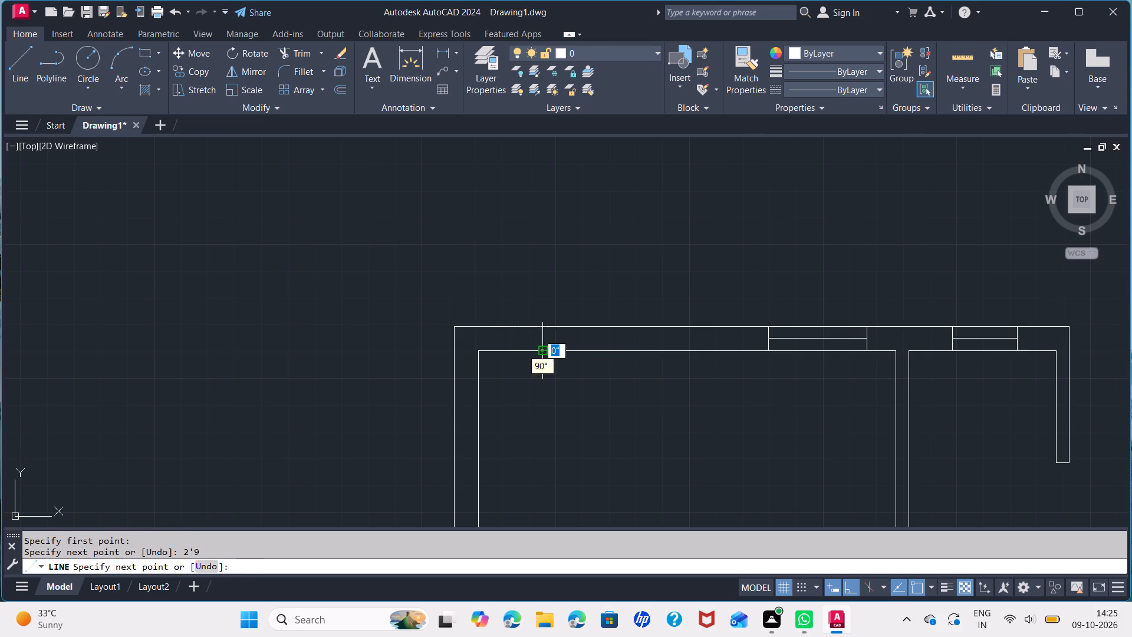
key(2)
key(apostrophe)
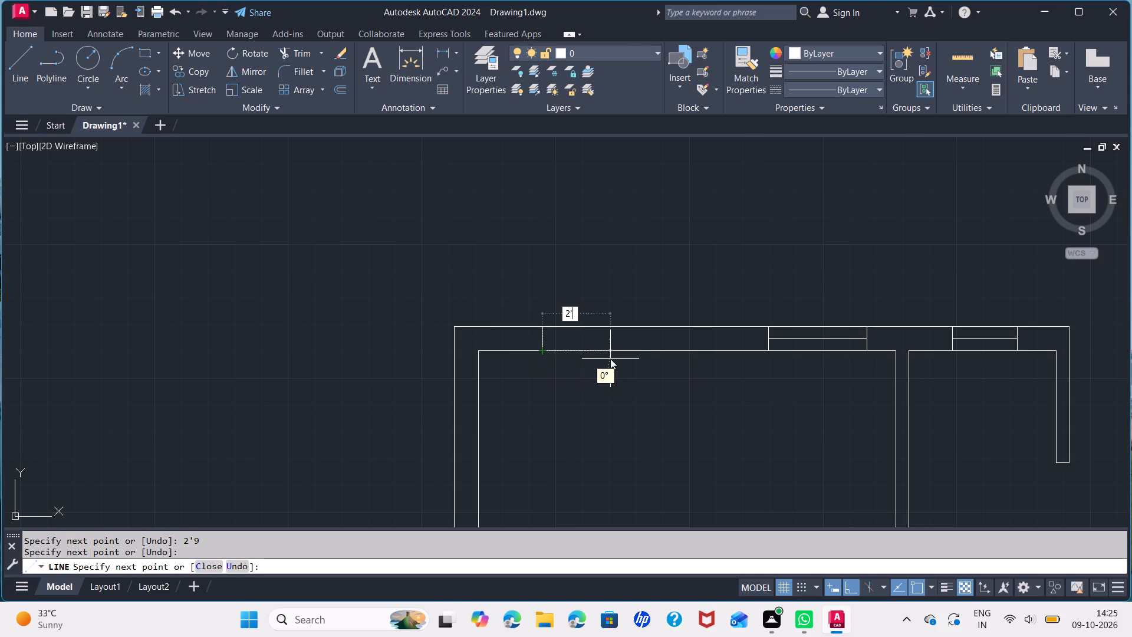
key(Return)
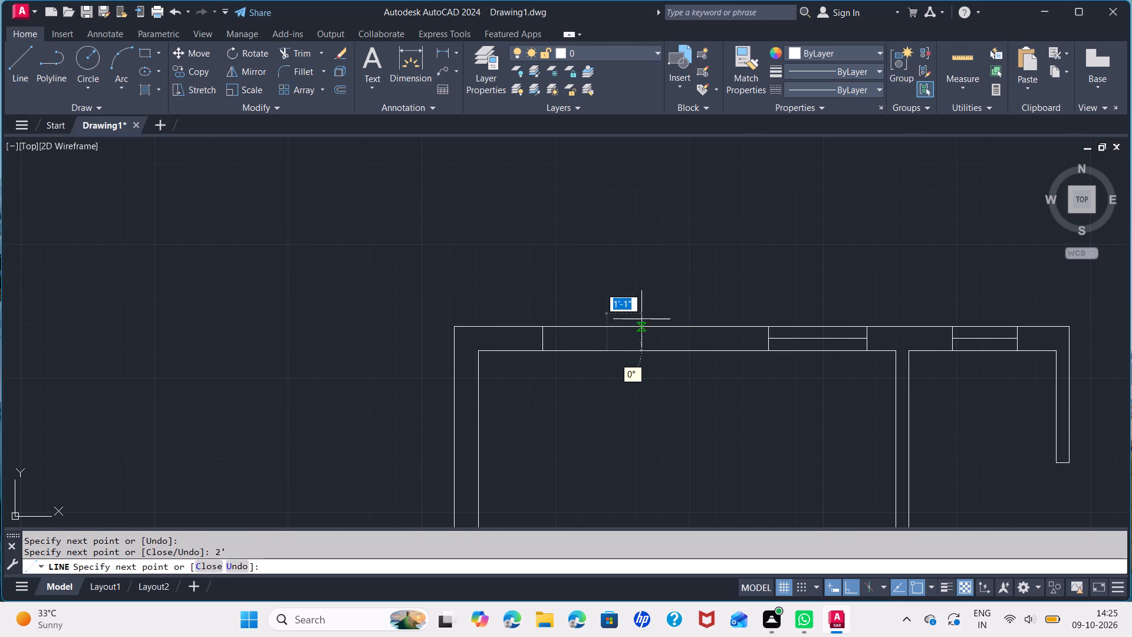
click(607, 329)
key(space)
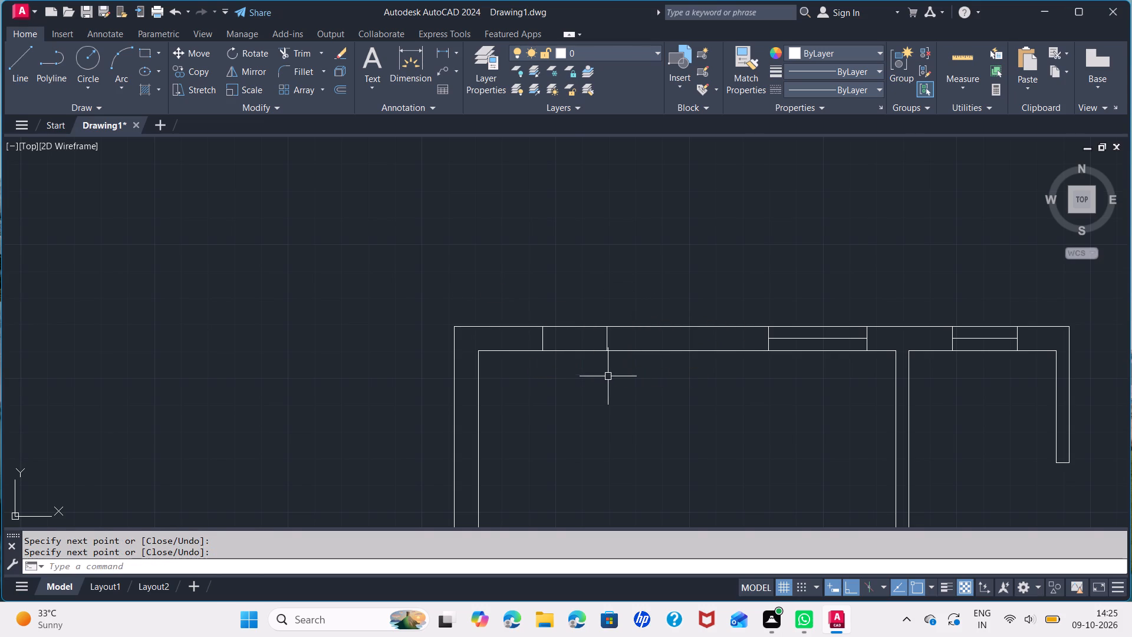
Draw a rectangle over the new pillar outline in the top wall, from its upper-left corner to its lower-right corner.
scroll(607, 381, down, 1)
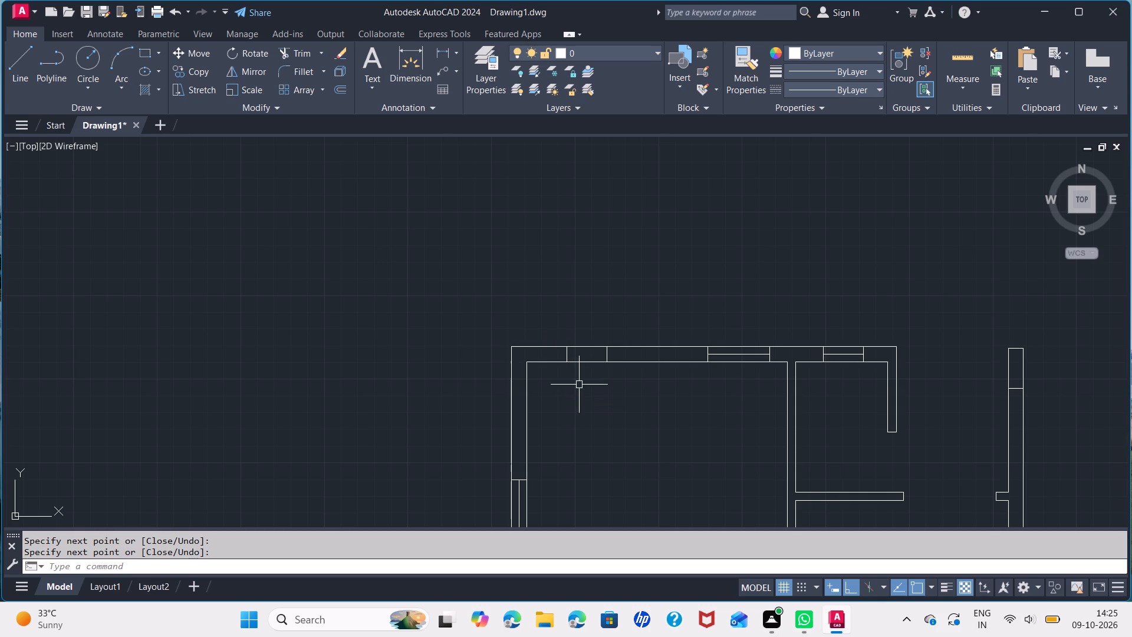
key(r)
text(EC)
key(space)
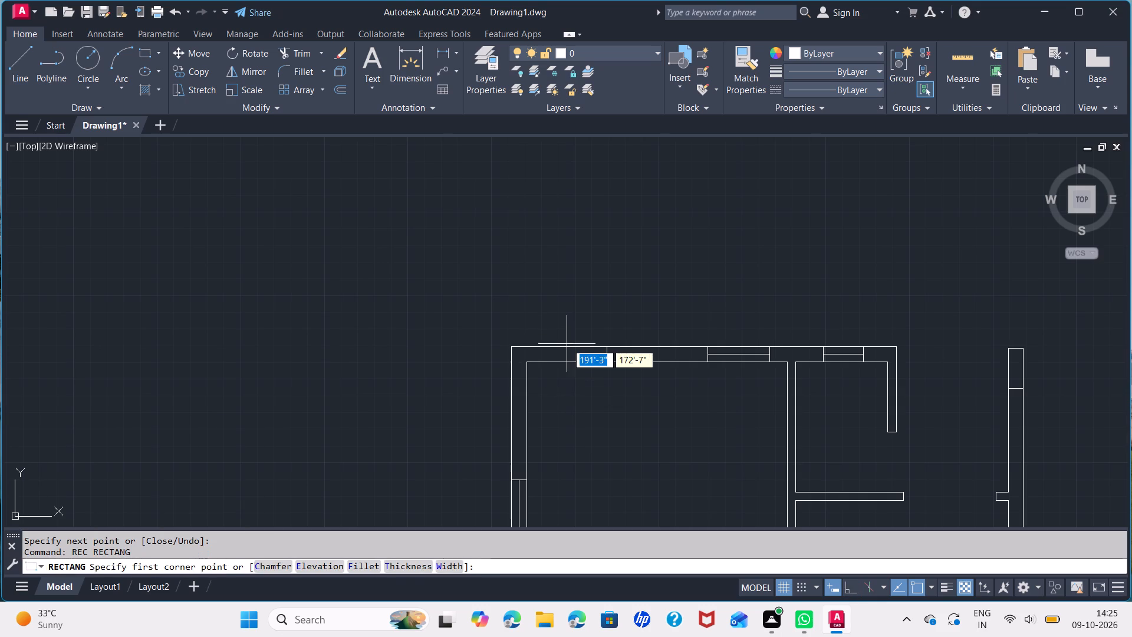
scroll(567, 349, up, 2)
click(564, 345)
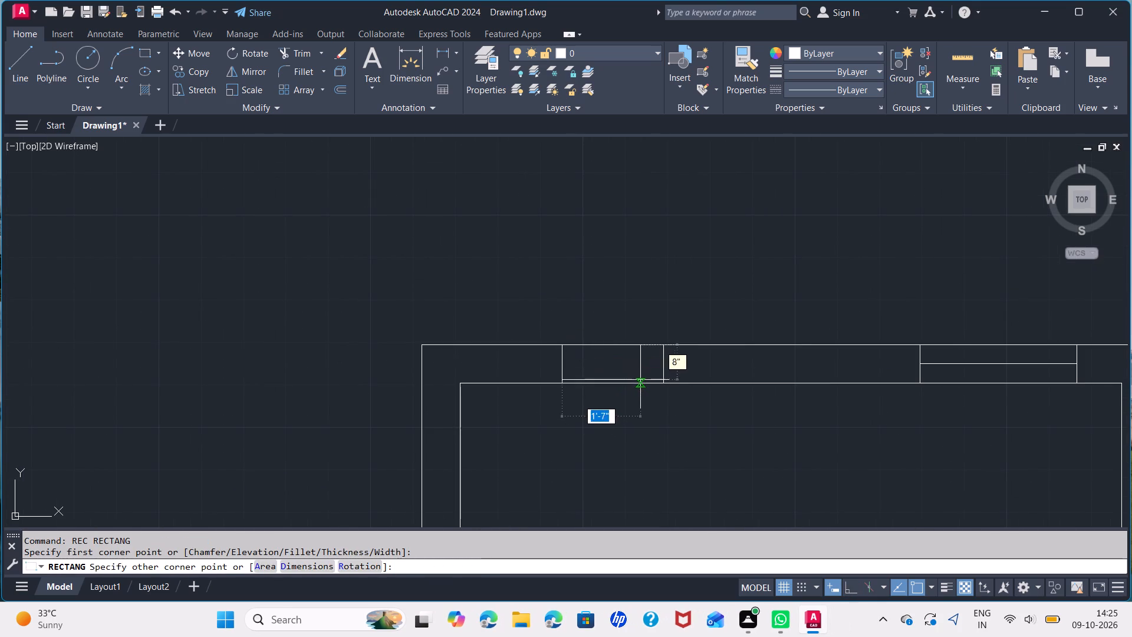
click(667, 386)
key(space)
scroll(660, 416, down, 2)
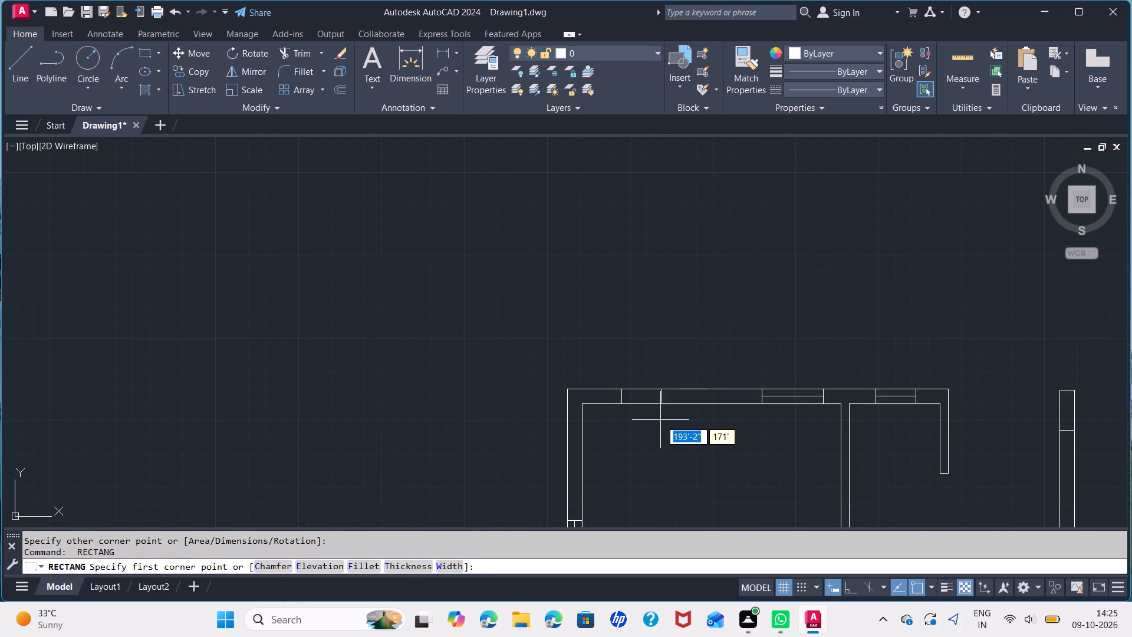
middle_drag(648, 403, 632, 372)
key(Escape)
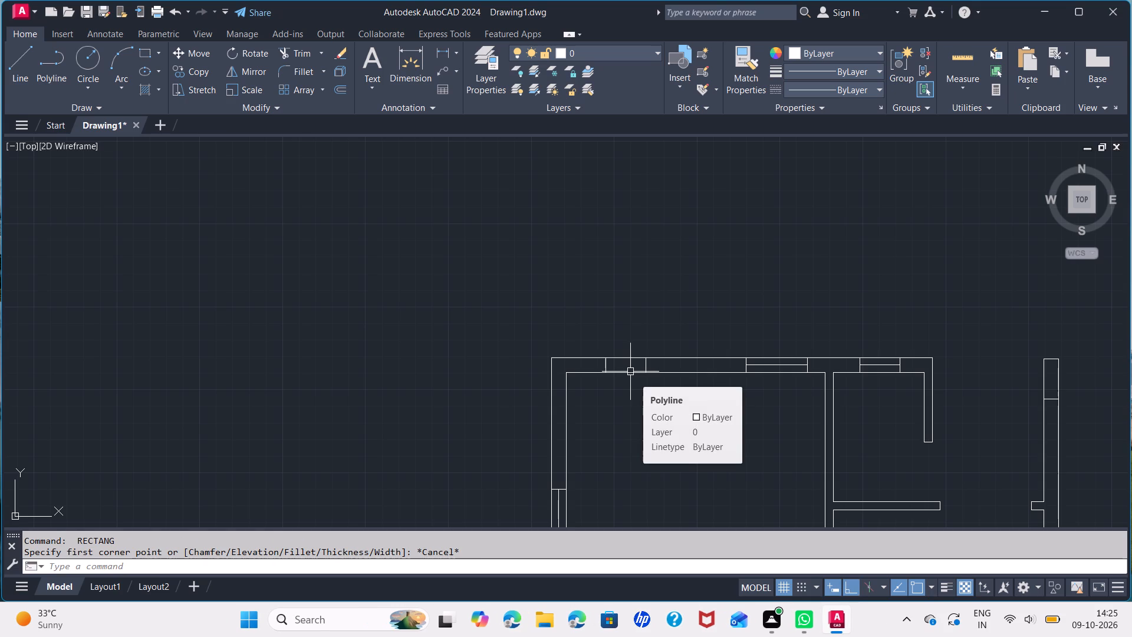
key(Escape)
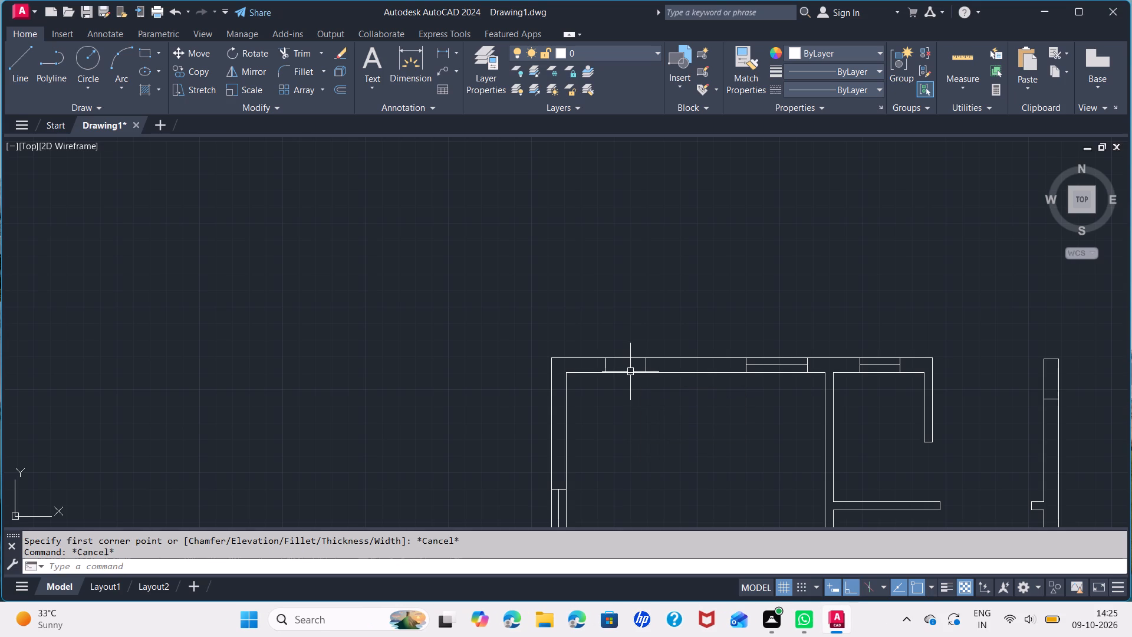
Draw lines from the recessed window wall's lower end: 3'9" left, about 11'1" up, and right to the left outer wall.
scroll(605, 469, up, 1)
middle_drag(605, 469, 600, 465)
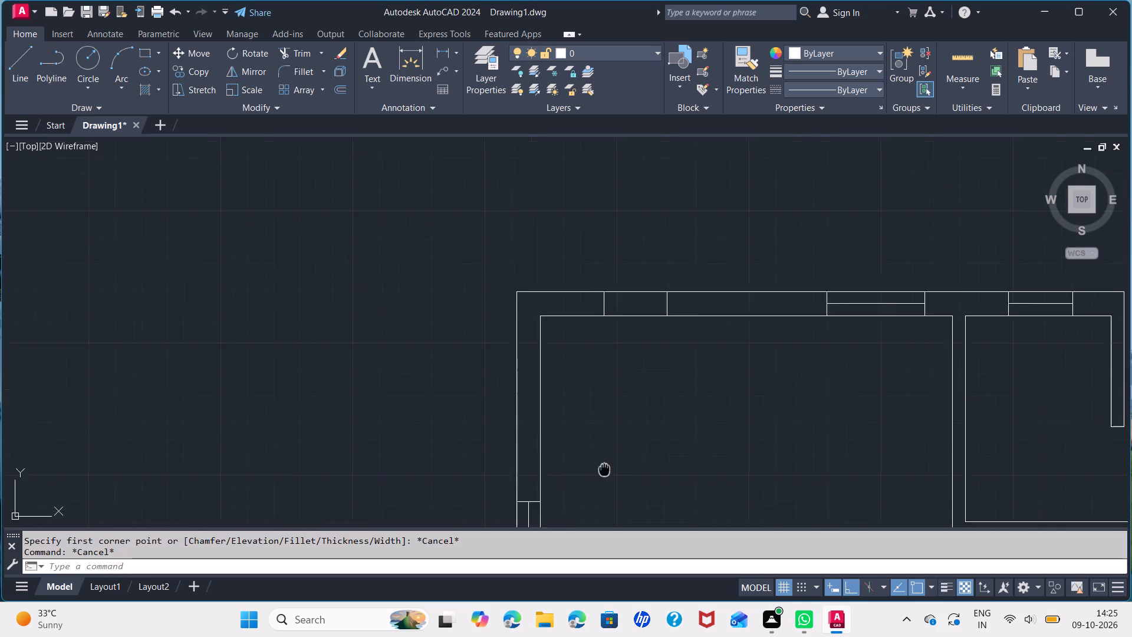
middle_drag(600, 465, 576, 246)
scroll(596, 362, down, 1)
middle_drag(603, 306, 617, 166)
middle_drag(608, 446, 614, 255)
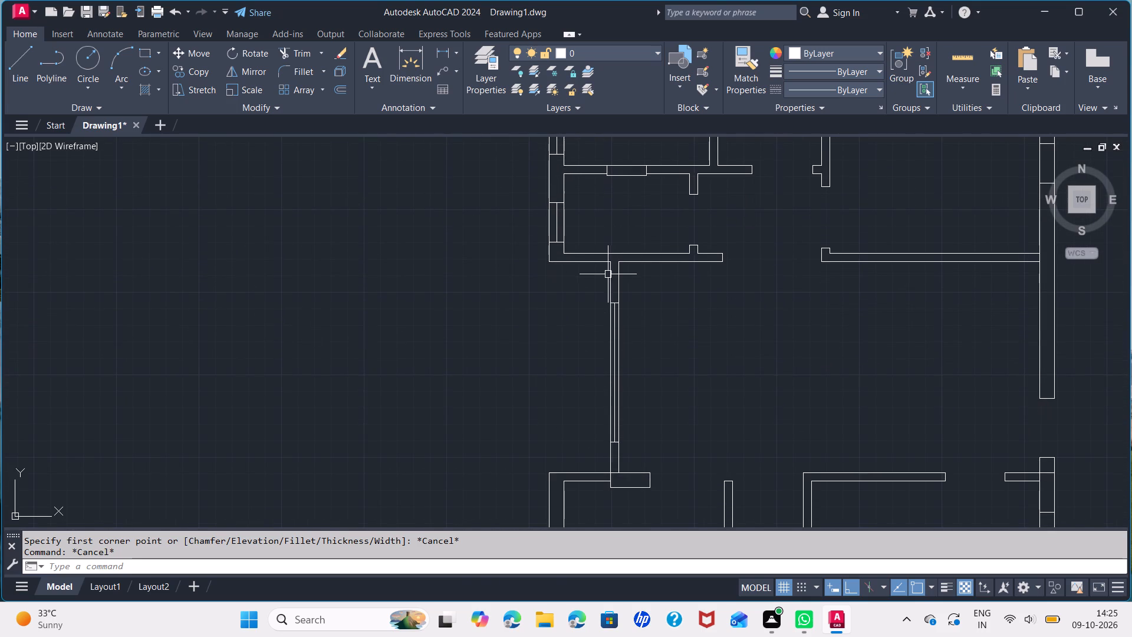
middle_drag(571, 435, 565, 362)
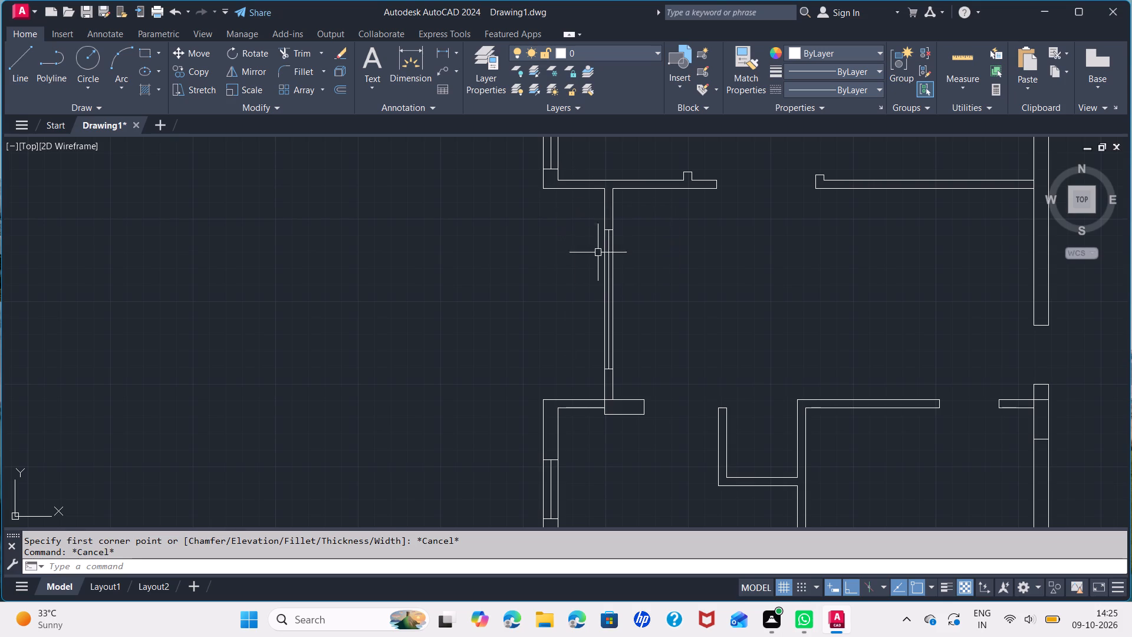
key(l)
key(Return)
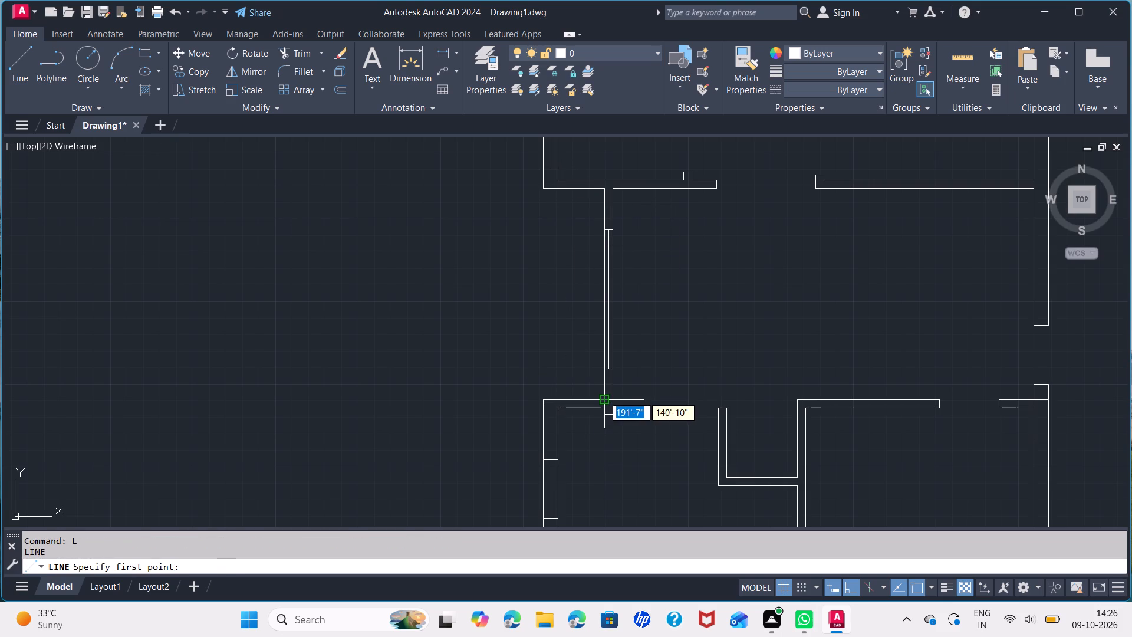
click(603, 396)
text(3'9)
key(Return)
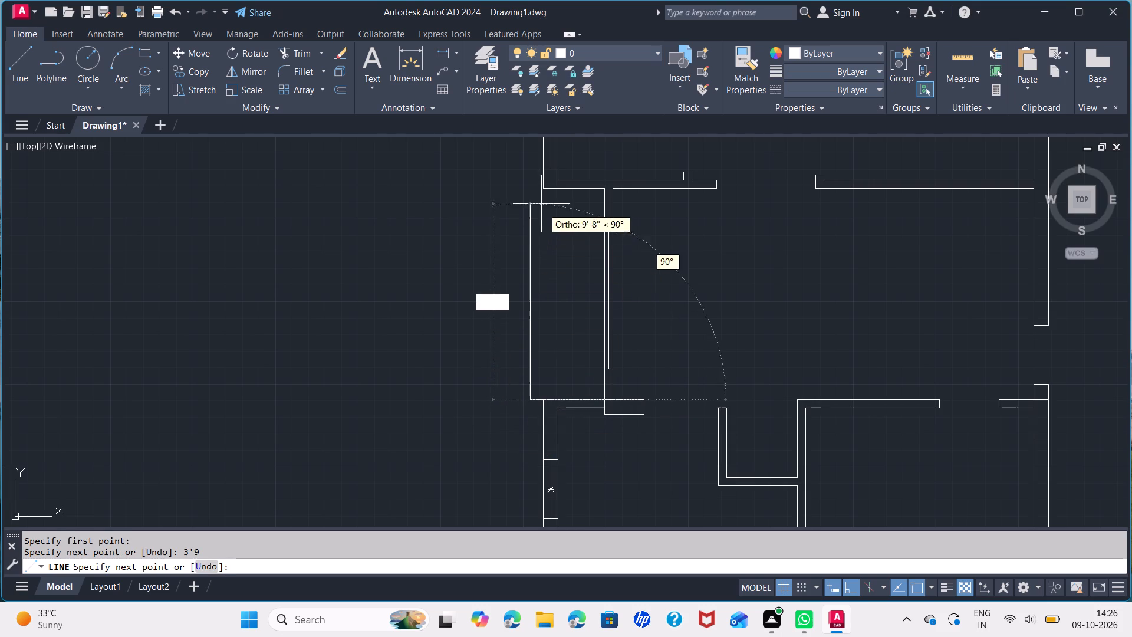
scroll(537, 180, up, 2)
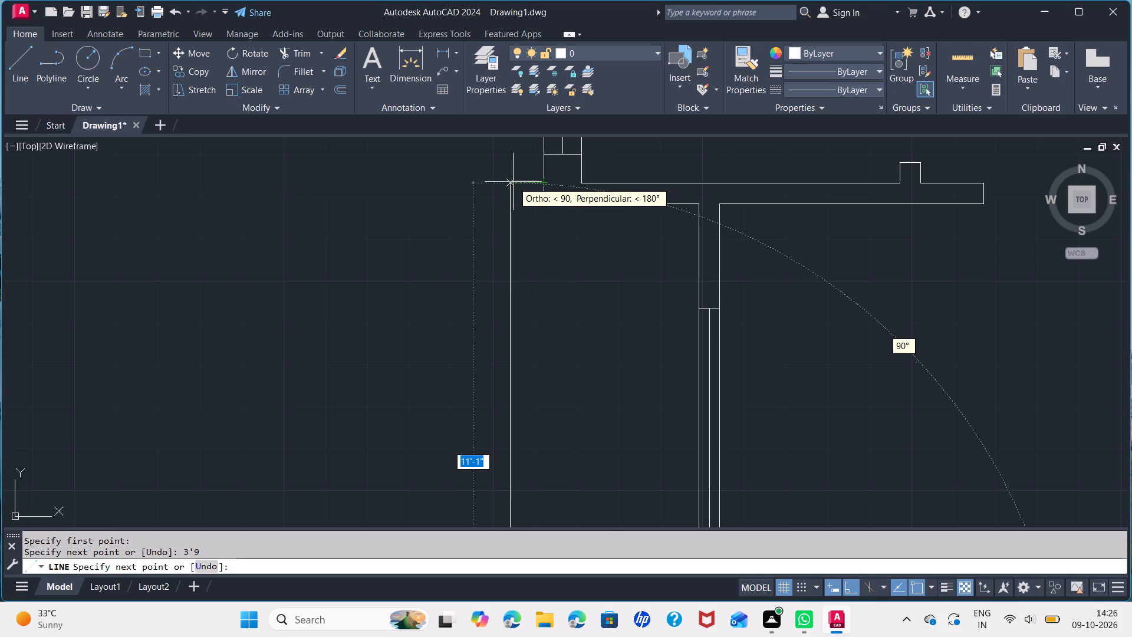
click(507, 186)
click(545, 182)
key(space)
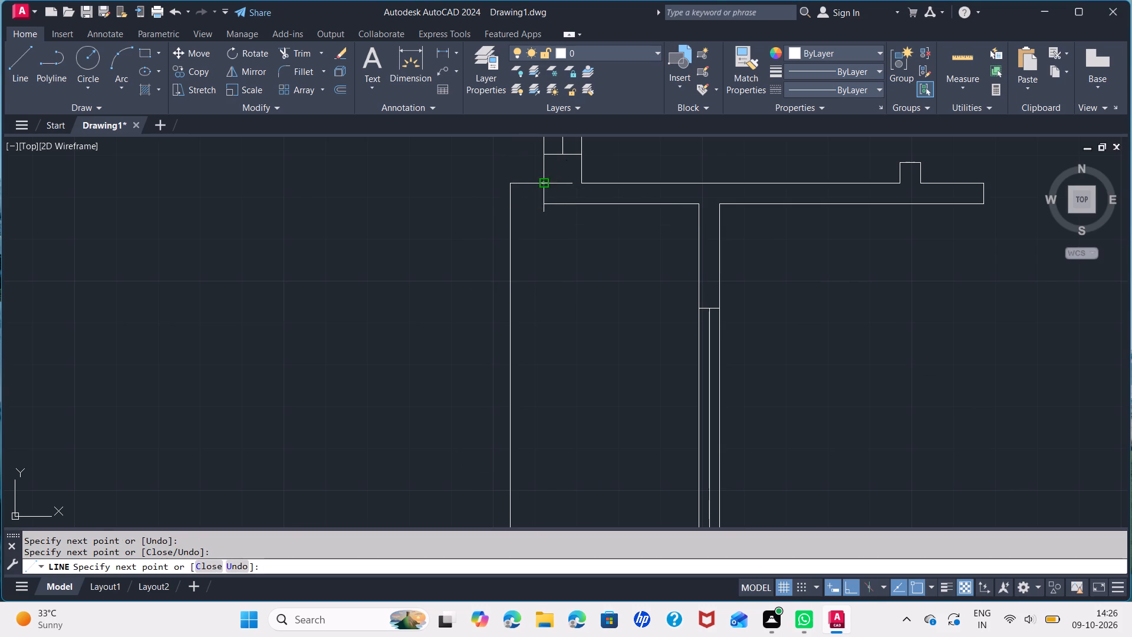
Move the new outline's bottom line down about 2" into the wall and extend its vertical line down to meet it.
scroll(566, 324, down, 1)
middle_drag(562, 375, 530, 182)
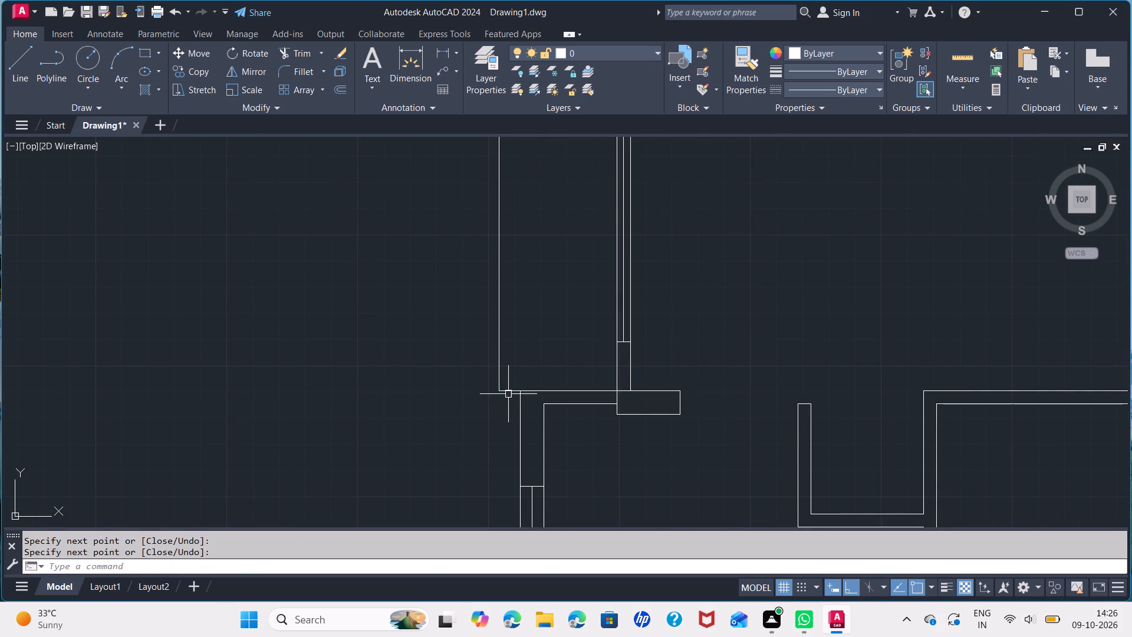
click(508, 394)
scroll(501, 399, up, 2)
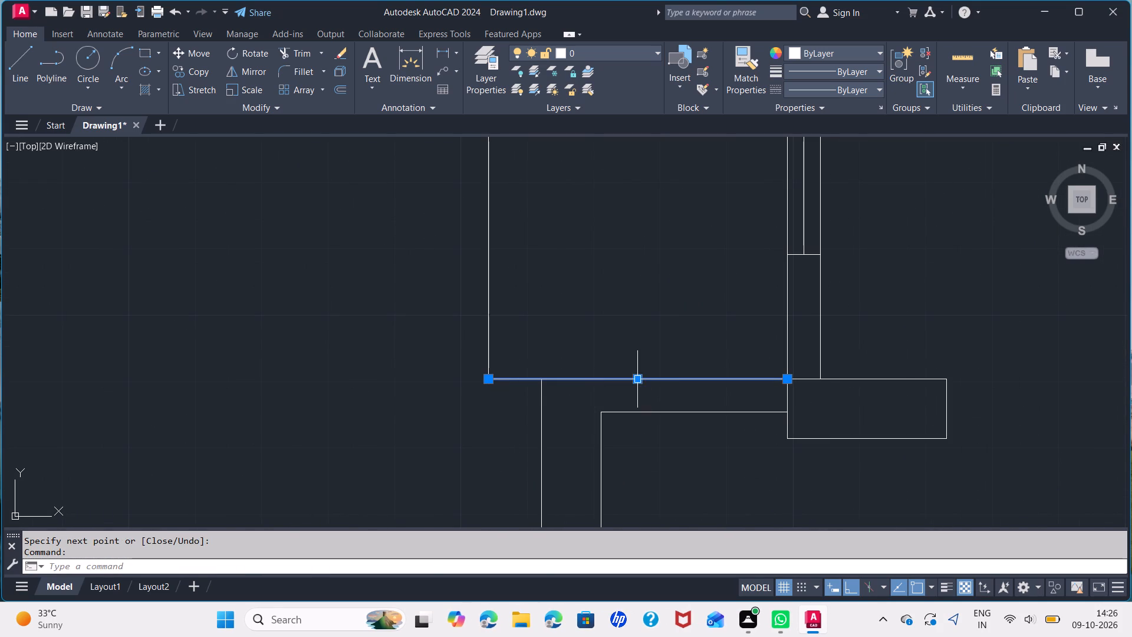
click(639, 379)
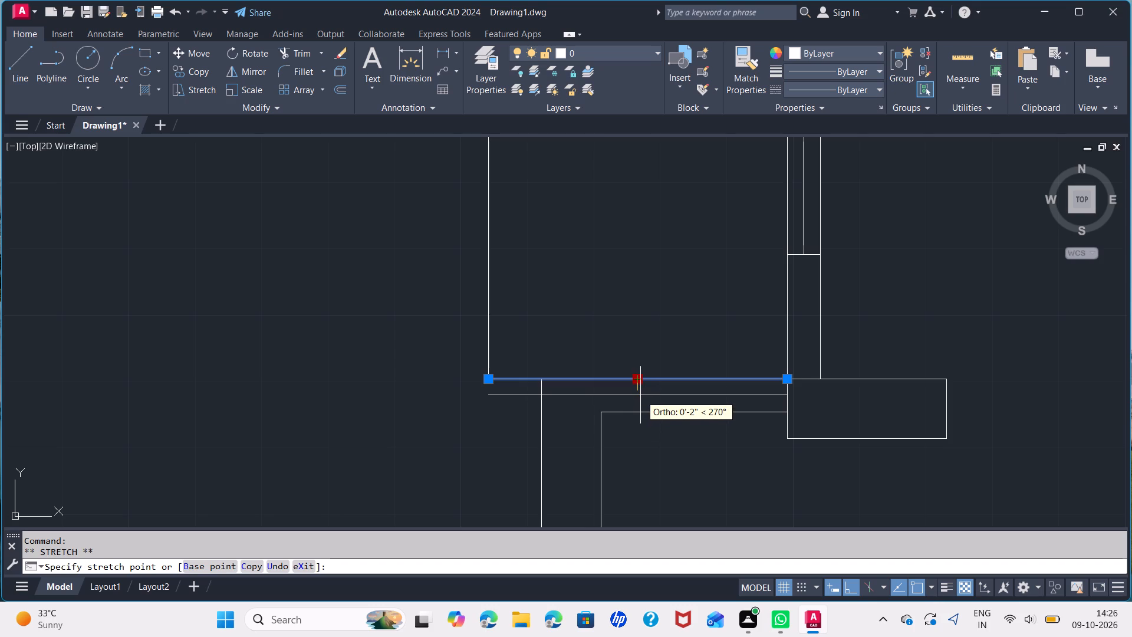
click(640, 395)
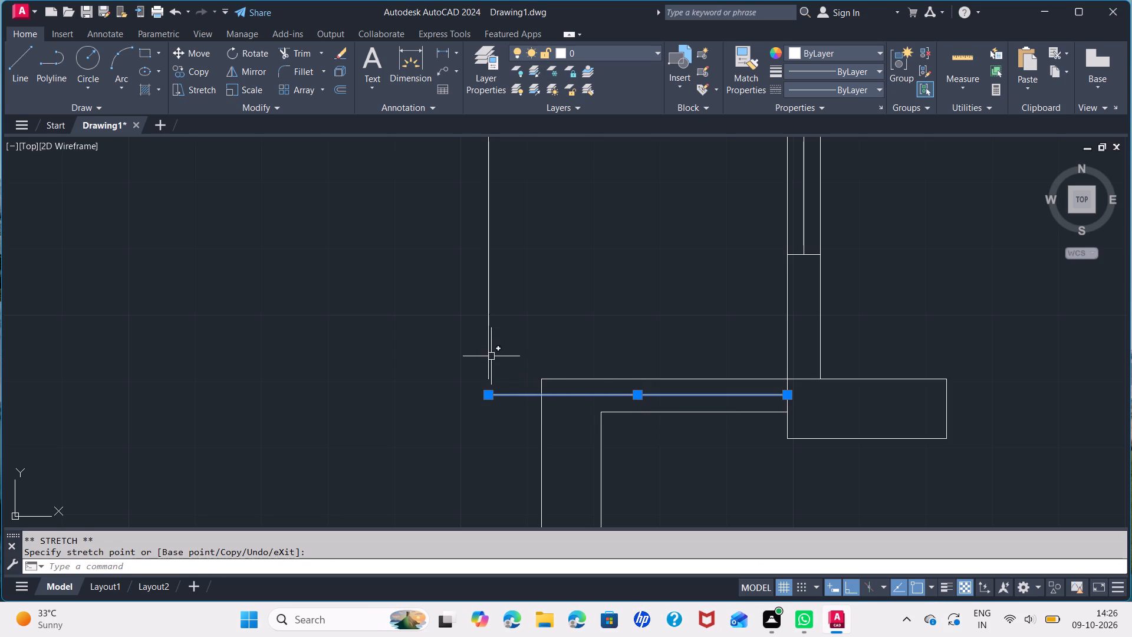
click(488, 350)
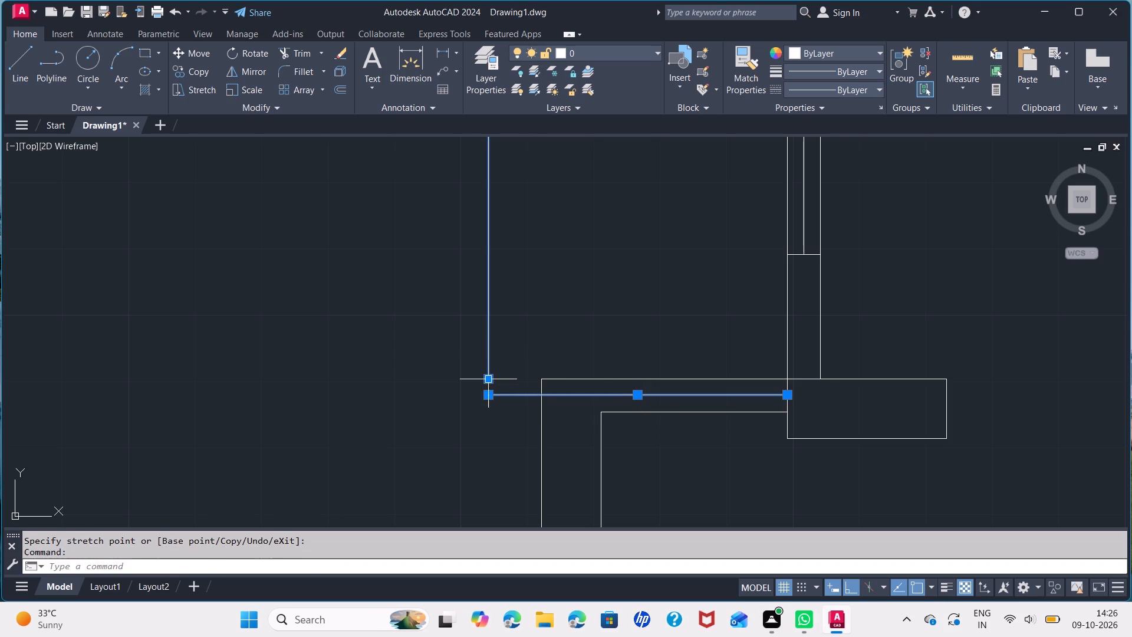
click(489, 379)
click(488, 399)
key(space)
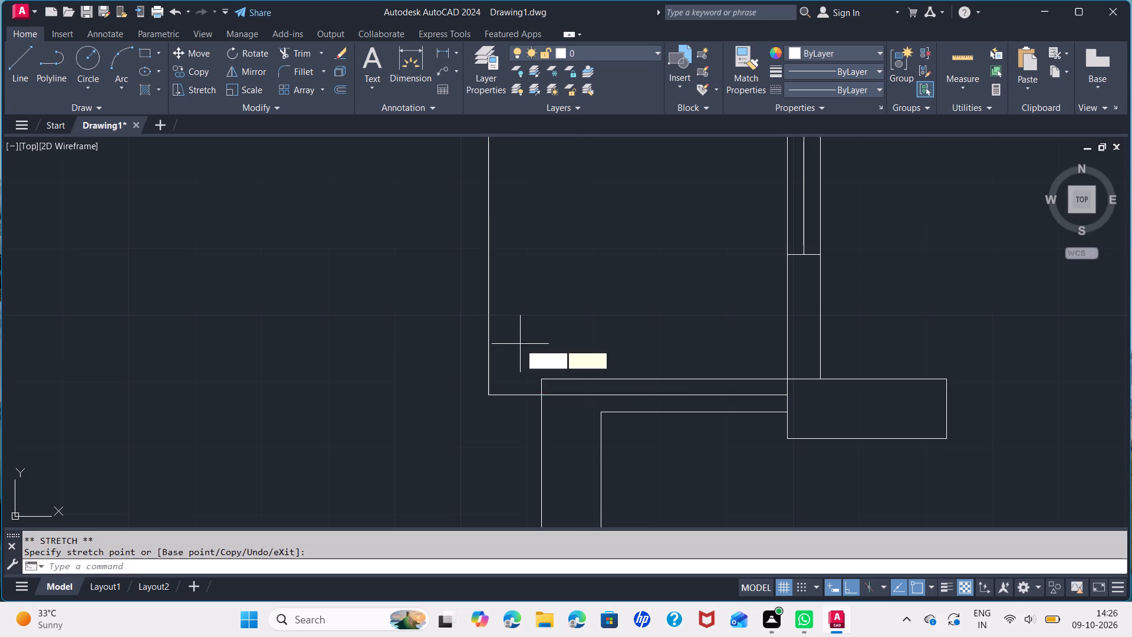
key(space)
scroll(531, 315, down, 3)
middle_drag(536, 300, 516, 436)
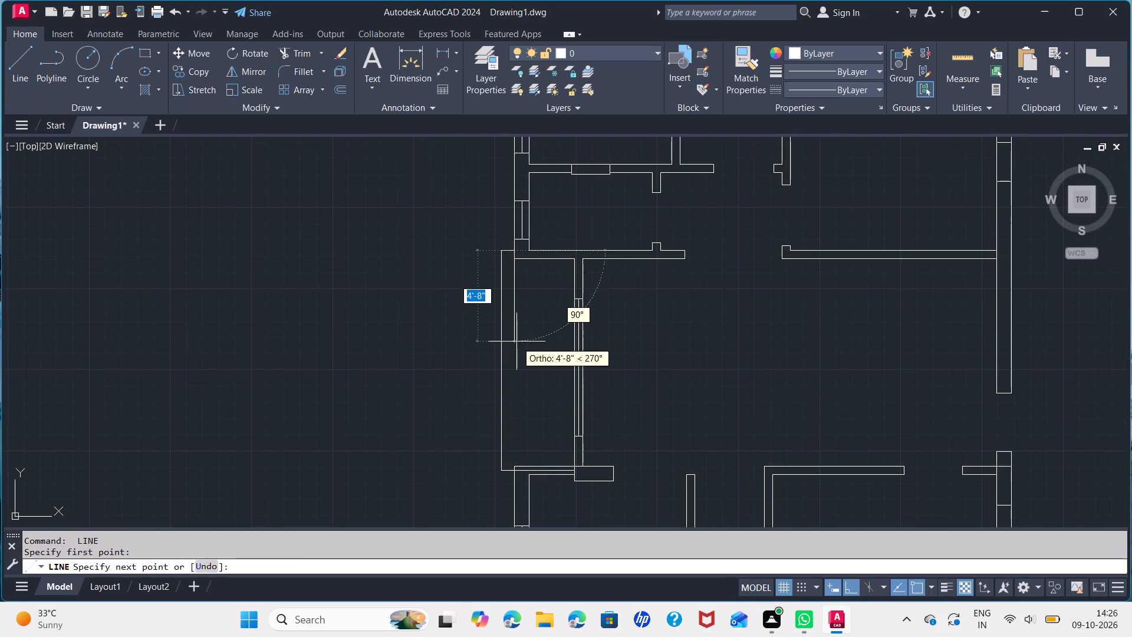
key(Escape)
Trim off the part of the outline's bottom line that runs inside the lower wall.
scroll(540, 474, up, 2)
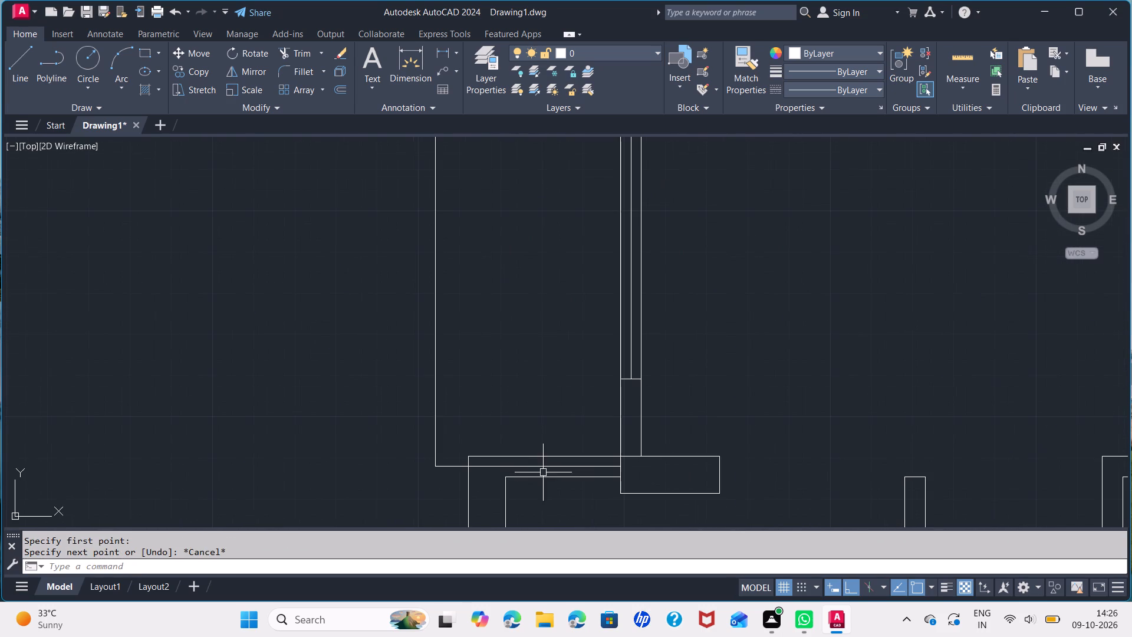
text(TR)
key(space)
click(554, 468)
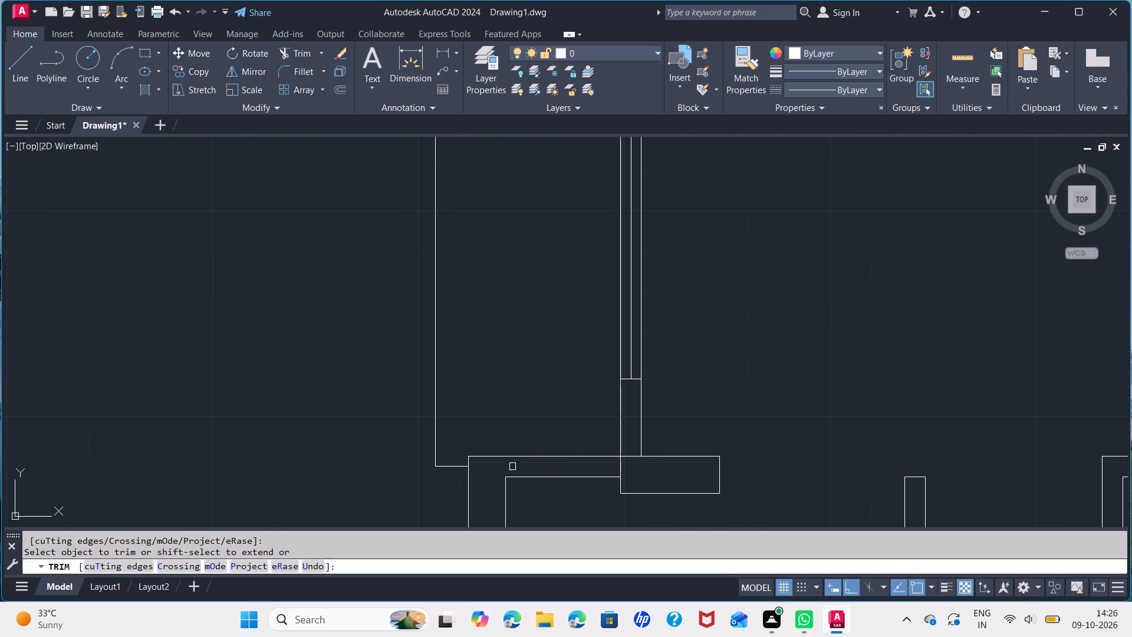
key(Escape)
Offset the enclosure outline's vertical, top and bottom lines 2.5" inward, toward the recessed window wall.
scroll(515, 377, down, 2)
middle_drag(522, 327, 522, 465)
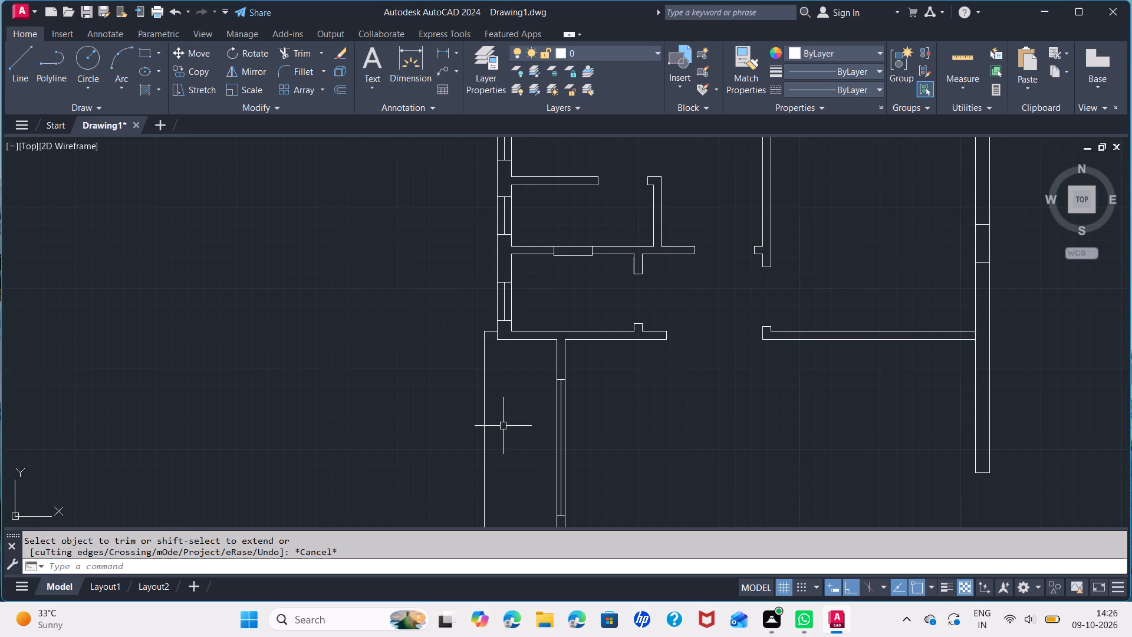
middle_drag(502, 416, 417, 362)
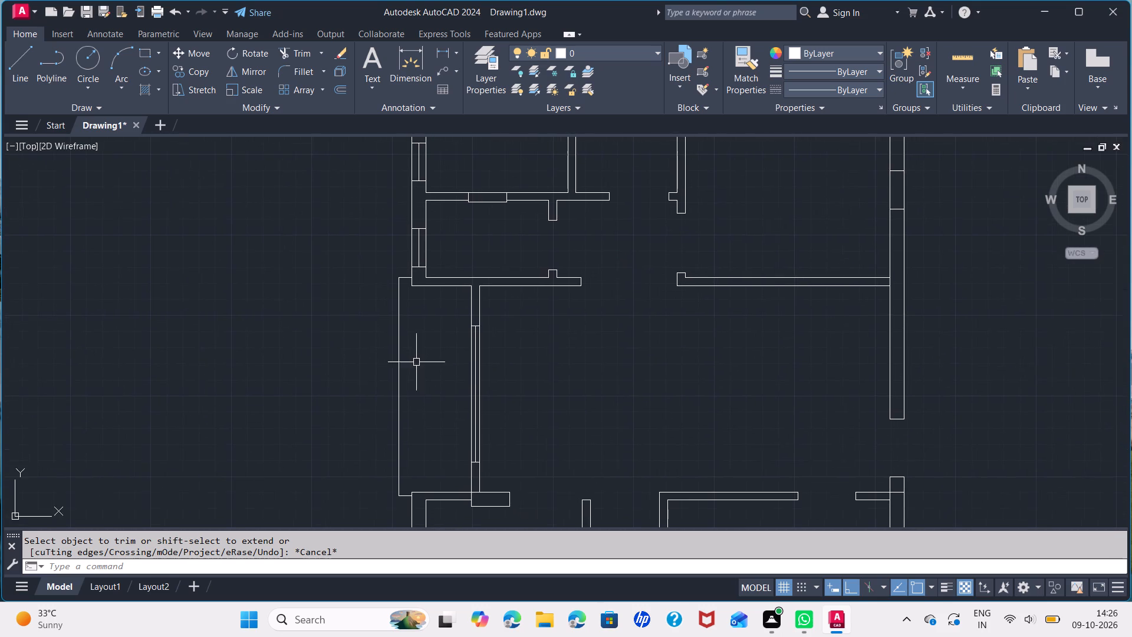
scroll(394, 376, up, 1)
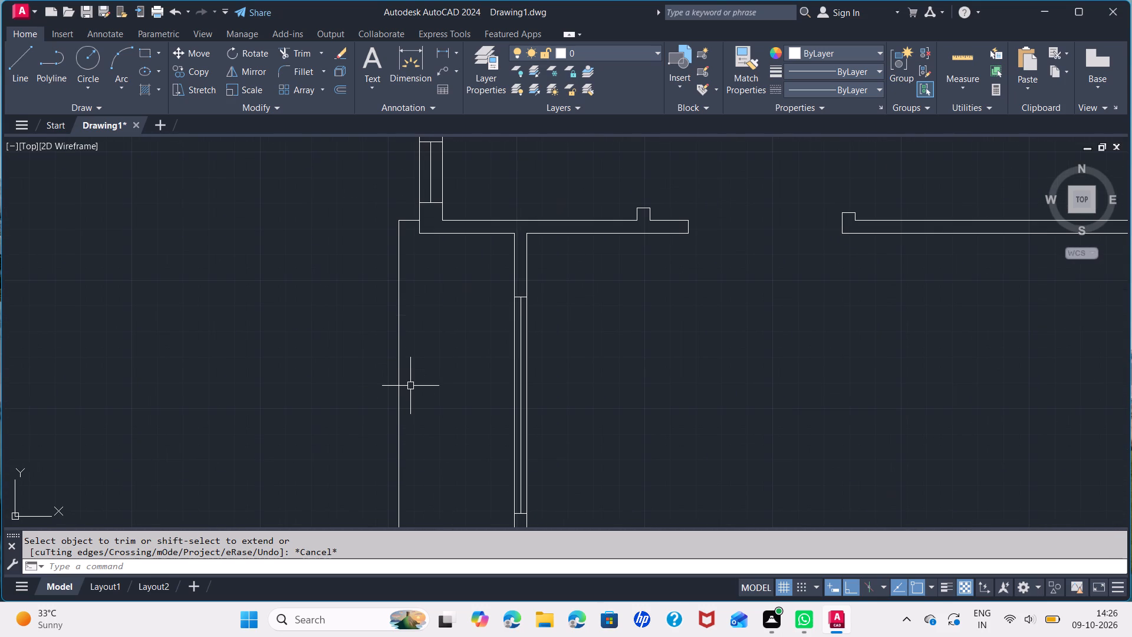
middle_drag(442, 358, 425, 299)
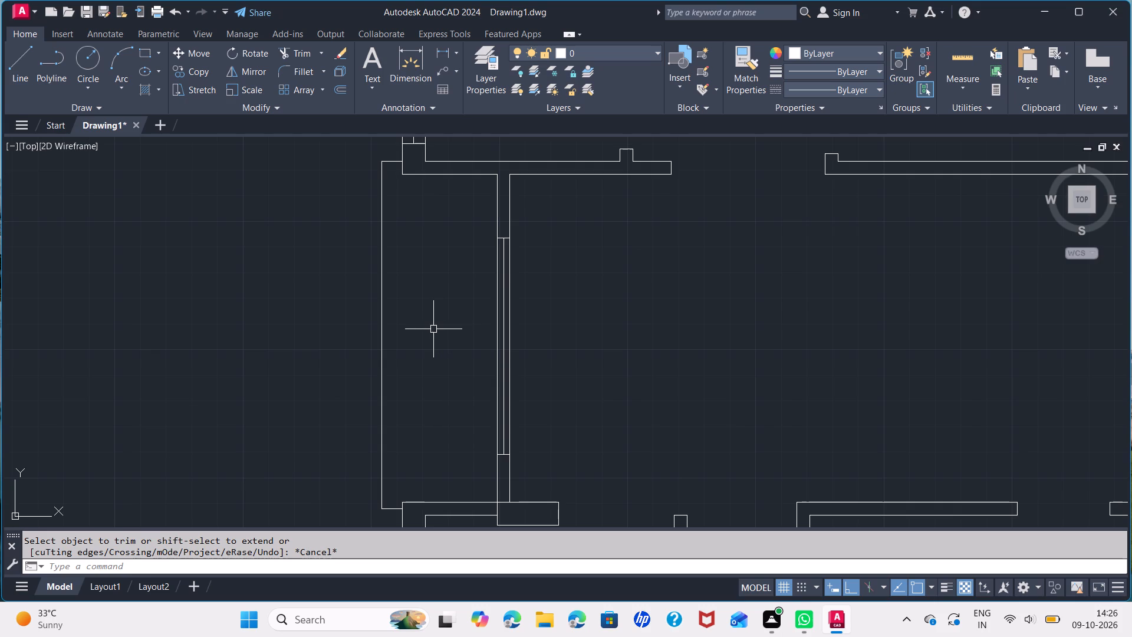
key(o)
key(f)
key(Return)
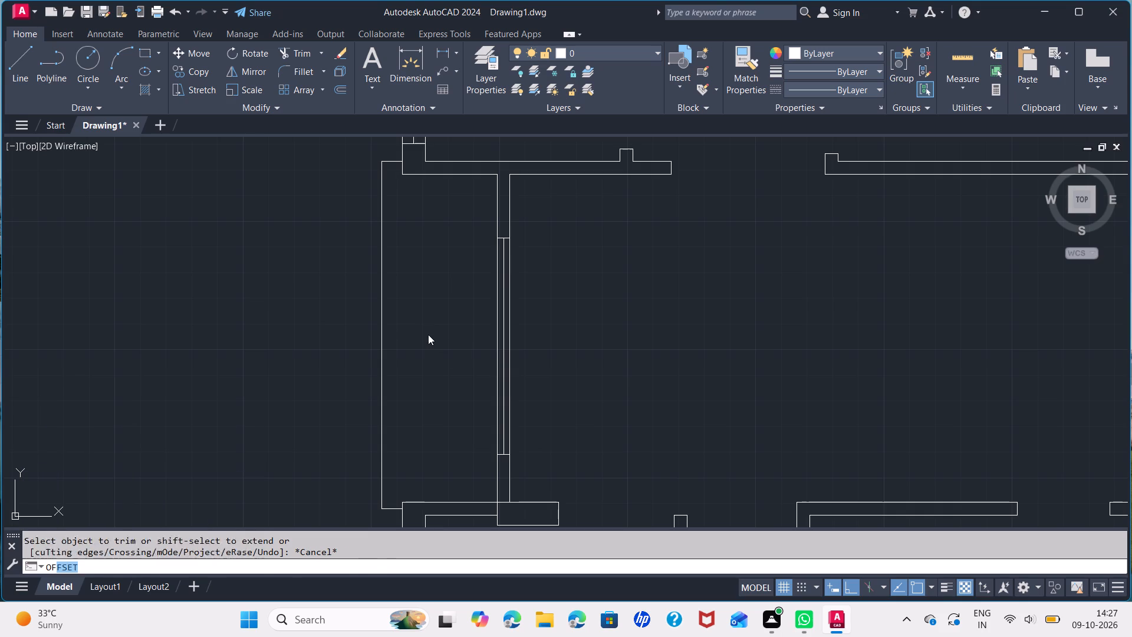
text(2.5)
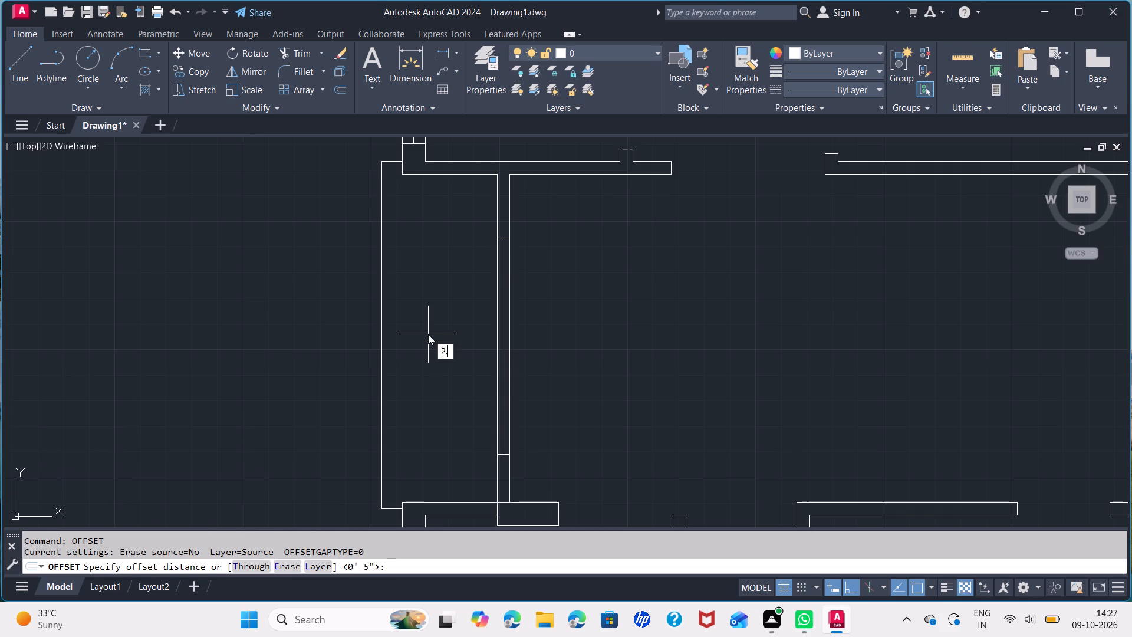
key(Return)
click(384, 305)
click(413, 314)
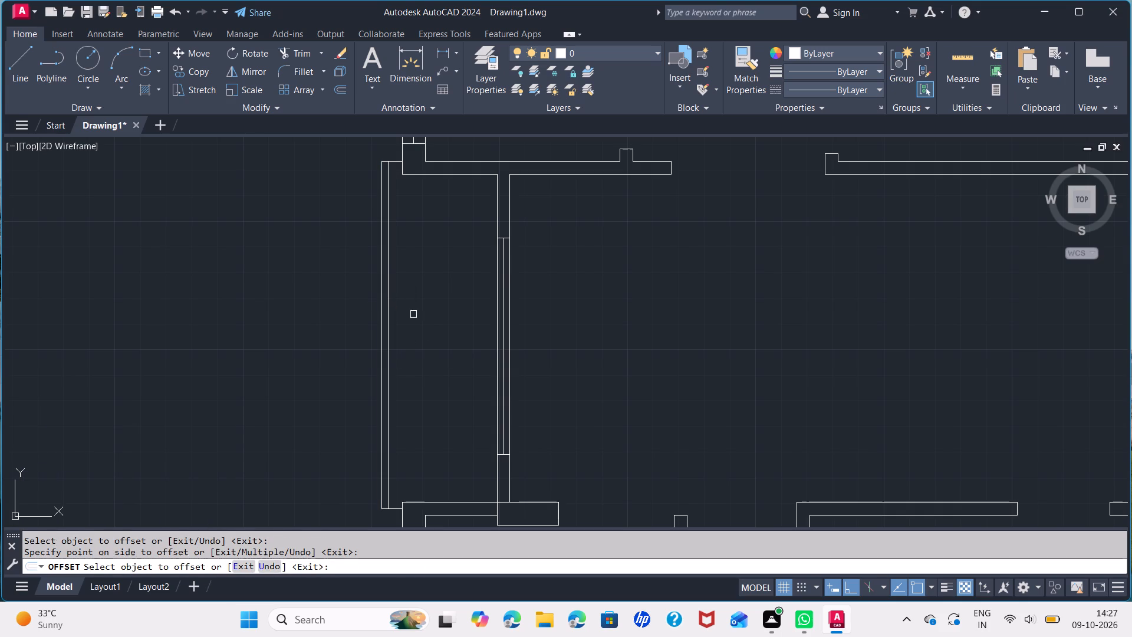
scroll(394, 165, up, 2)
click(397, 159)
click(387, 184)
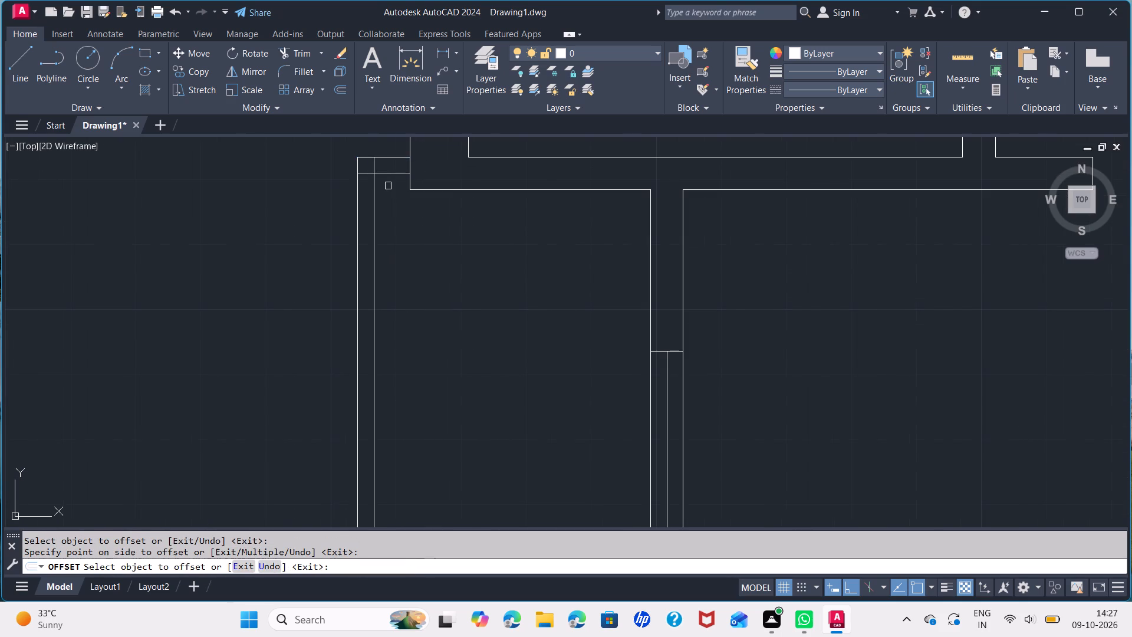
scroll(417, 310, down, 2)
middle_drag(435, 362, 456, 228)
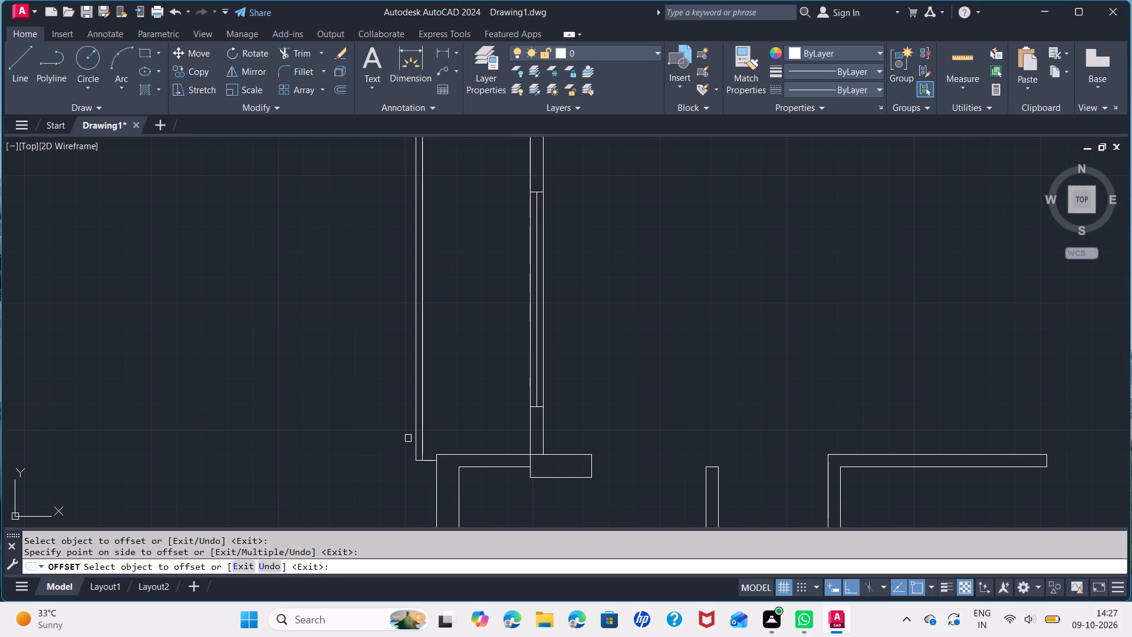
scroll(402, 498, up, 1)
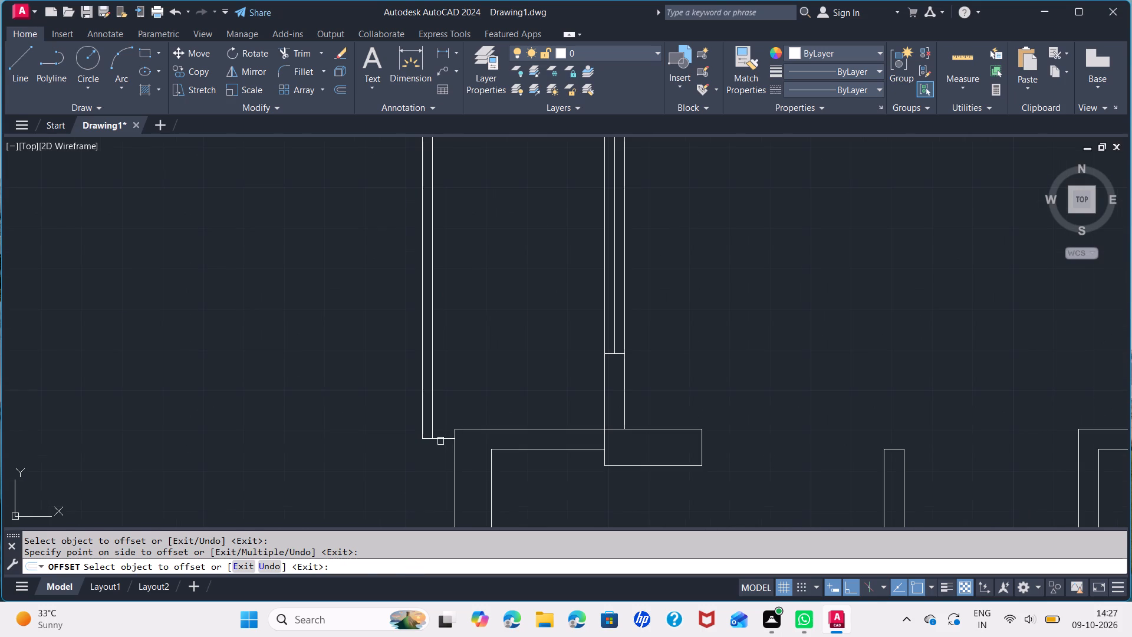
click(439, 441)
click(446, 412)
key(space)
Trim the overlapping line ends at the enclosure's lower and upper outer corners into clean double-line corners.
text(TR)
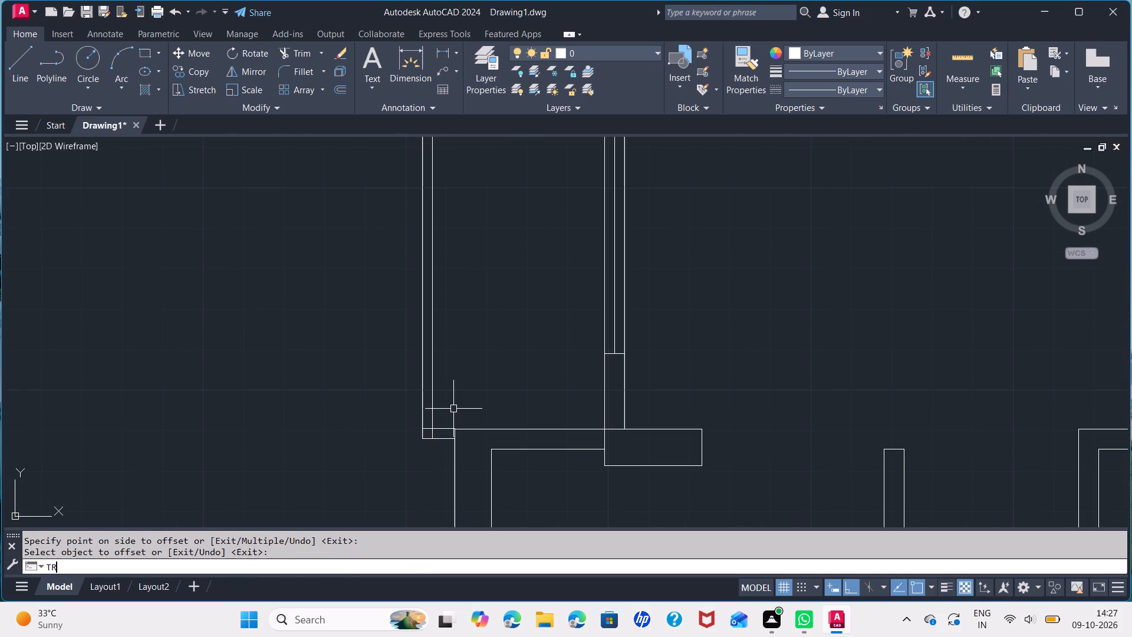
key(Return)
scroll(437, 431, up, 3)
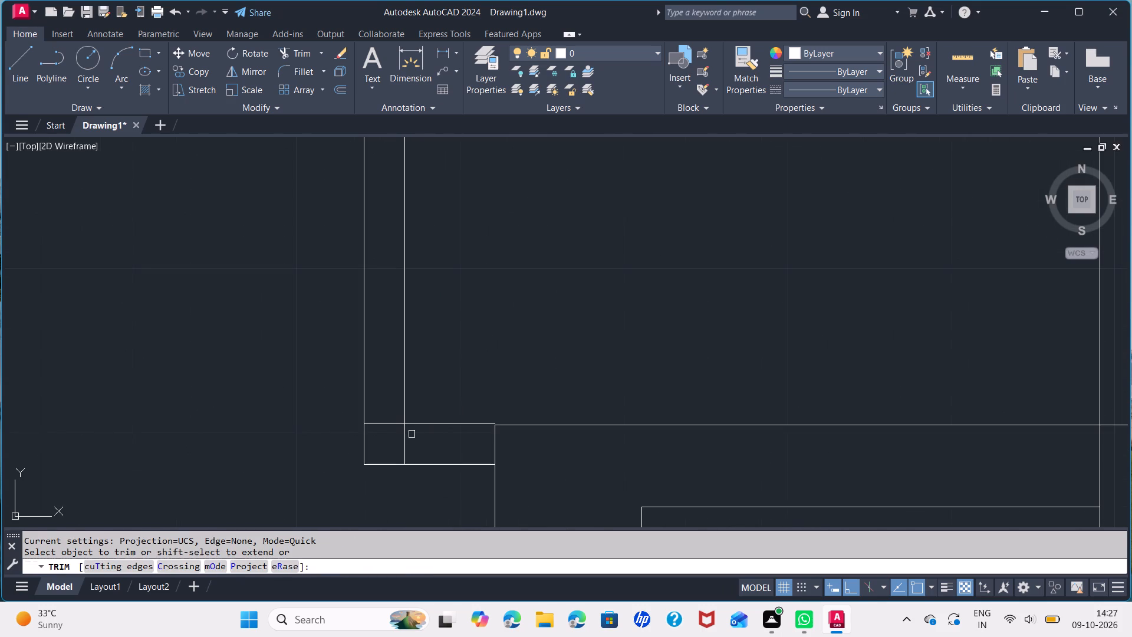
click(408, 444)
click(392, 426)
scroll(509, 344, down, 1)
middle_drag(535, 262, 537, 441)
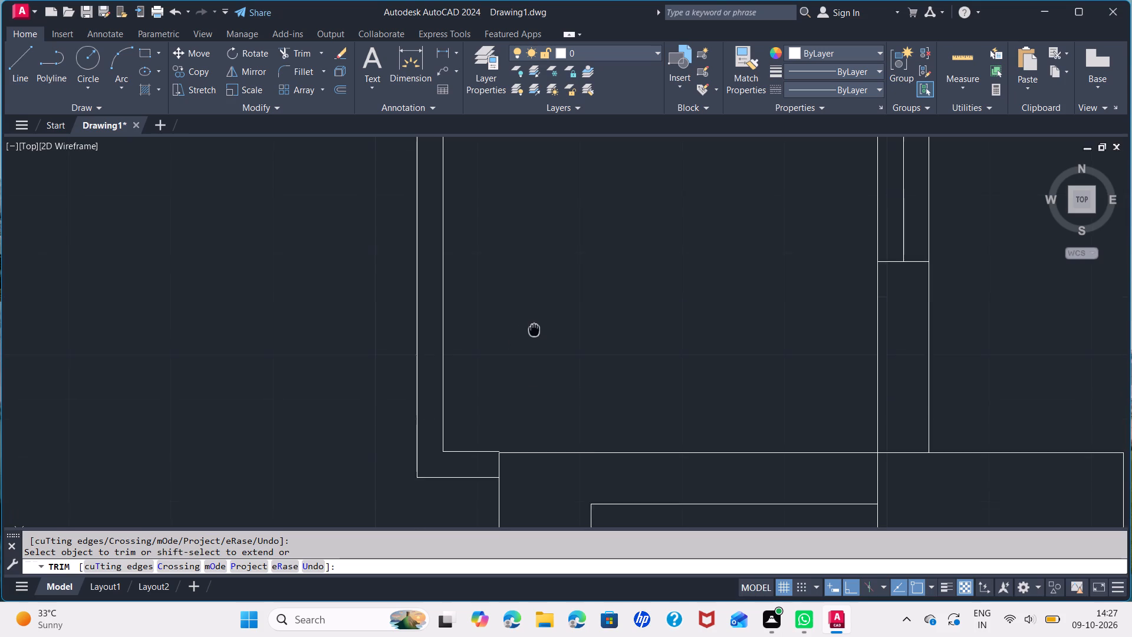
middle_drag(537, 441, 550, 500)
scroll(535, 244, down, 3)
middle_drag(537, 211, 541, 521)
scroll(516, 321, up, 2)
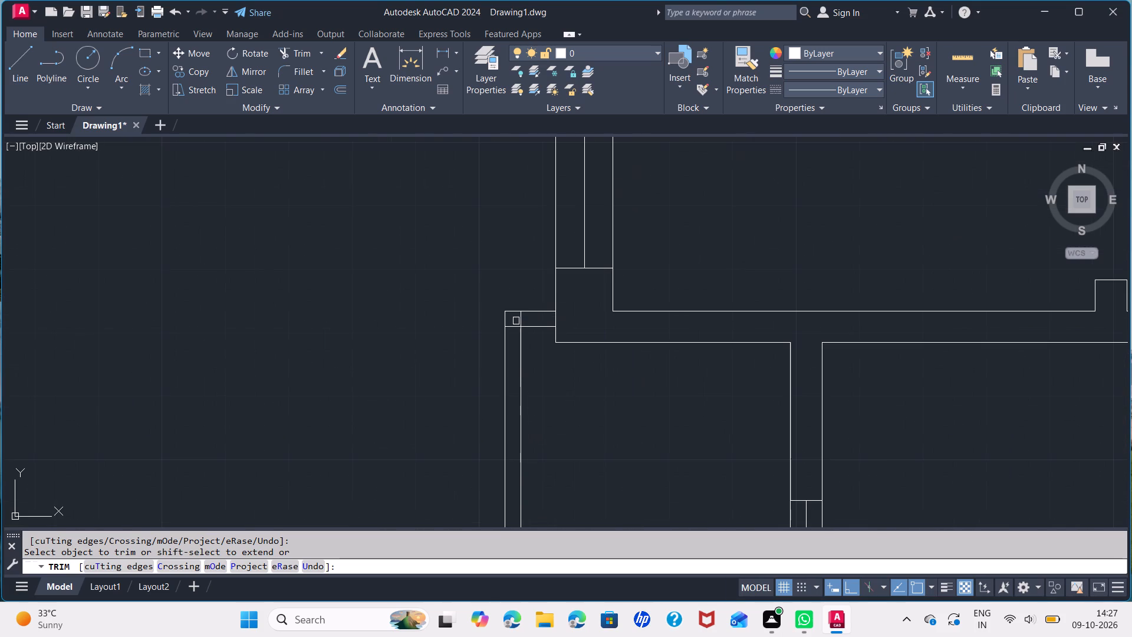
click(522, 317)
click(514, 326)
scroll(551, 422, down, 2)
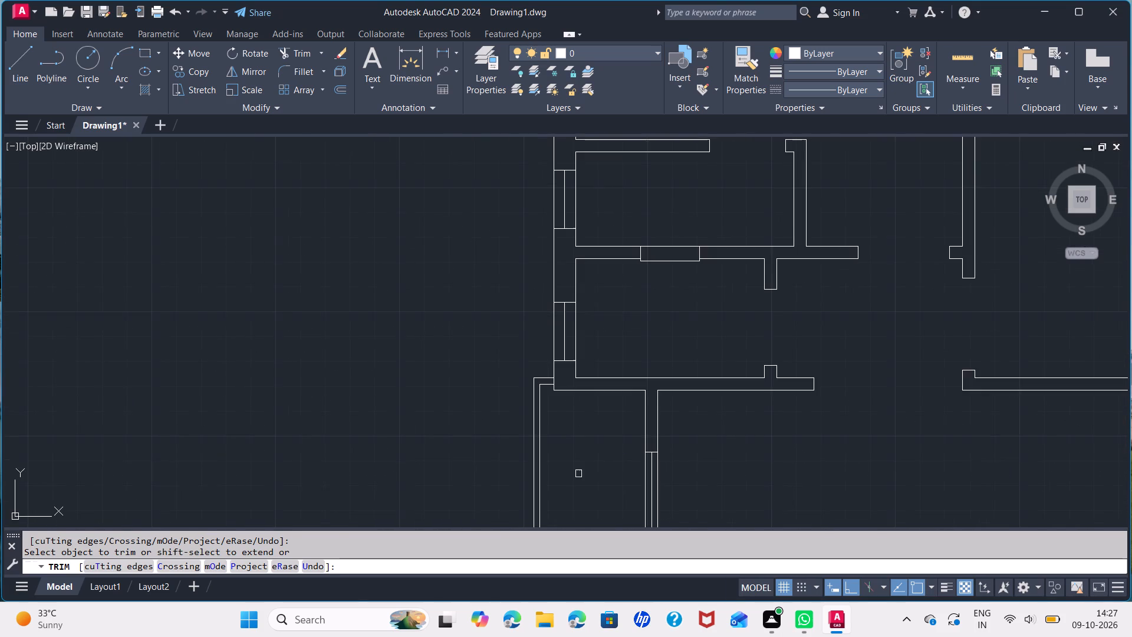
middle_drag(585, 478, 582, 172)
scroll(537, 408, up, 4)
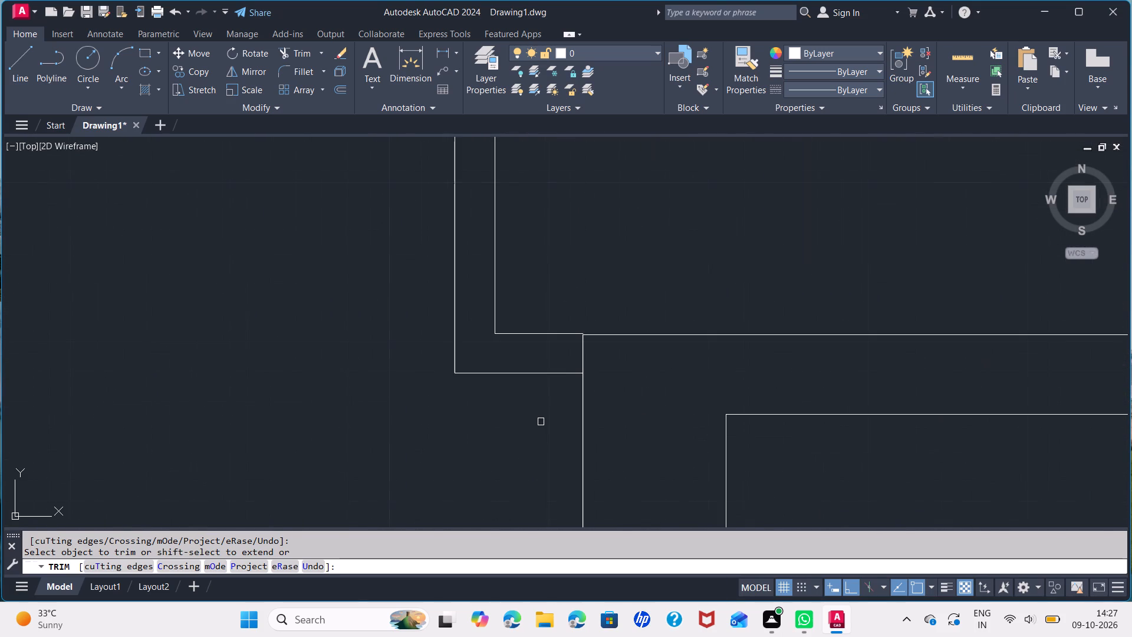
key(space)
Move the enclosure's inner and outer bottom lines down 2" each along the left outer wall.
click(554, 332)
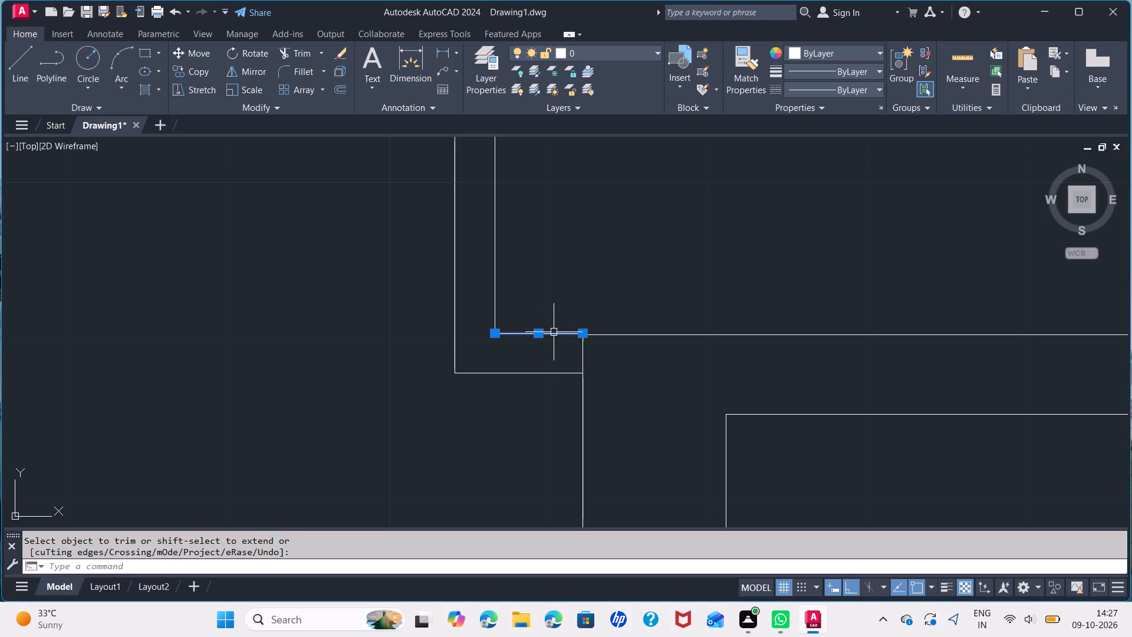
click(557, 375)
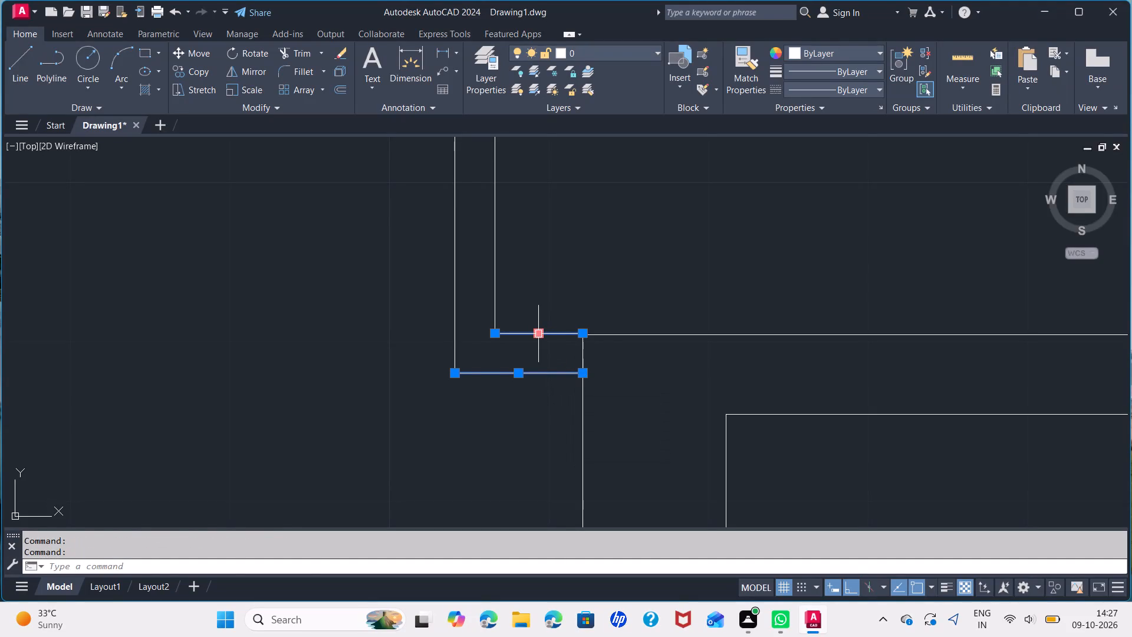
click(540, 337)
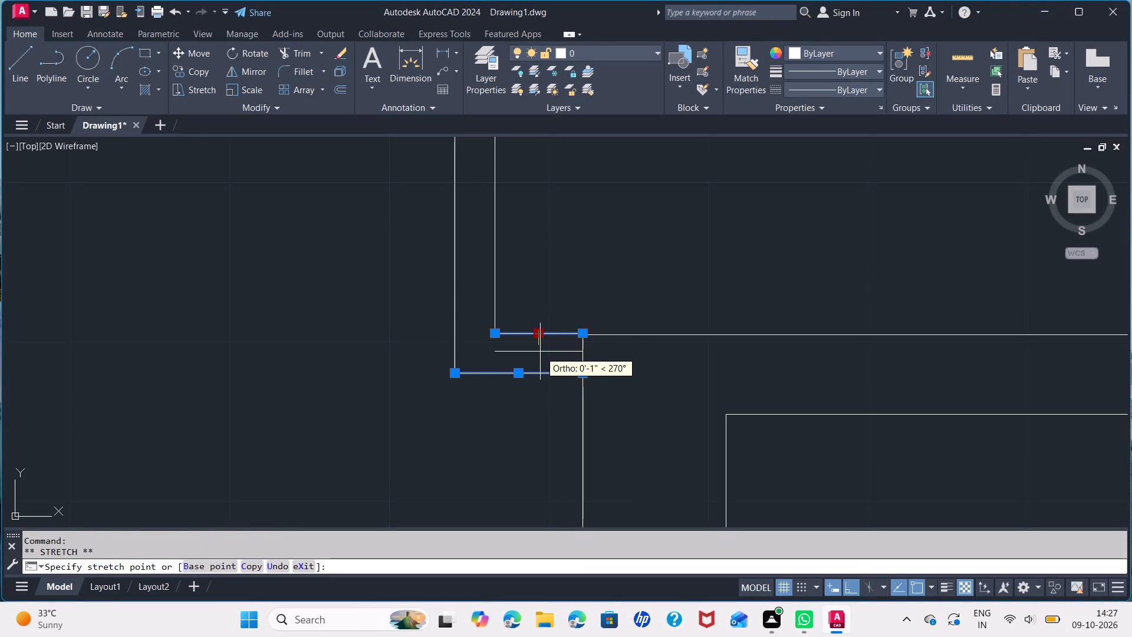
key(2)
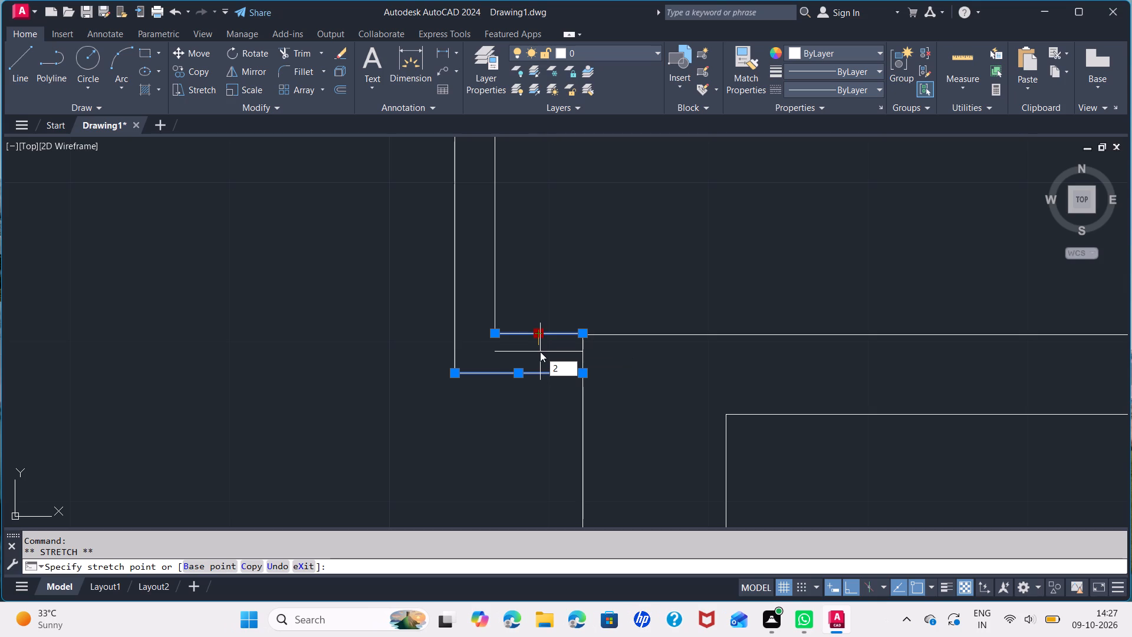
key(Return)
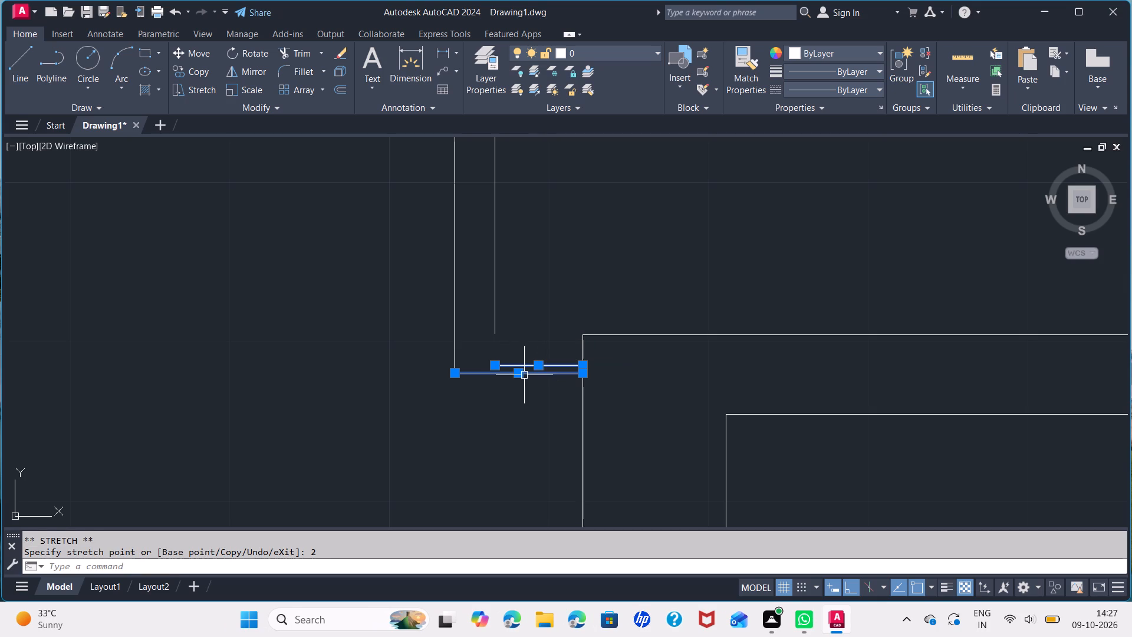
click(519, 374)
key(2)
key(Return)
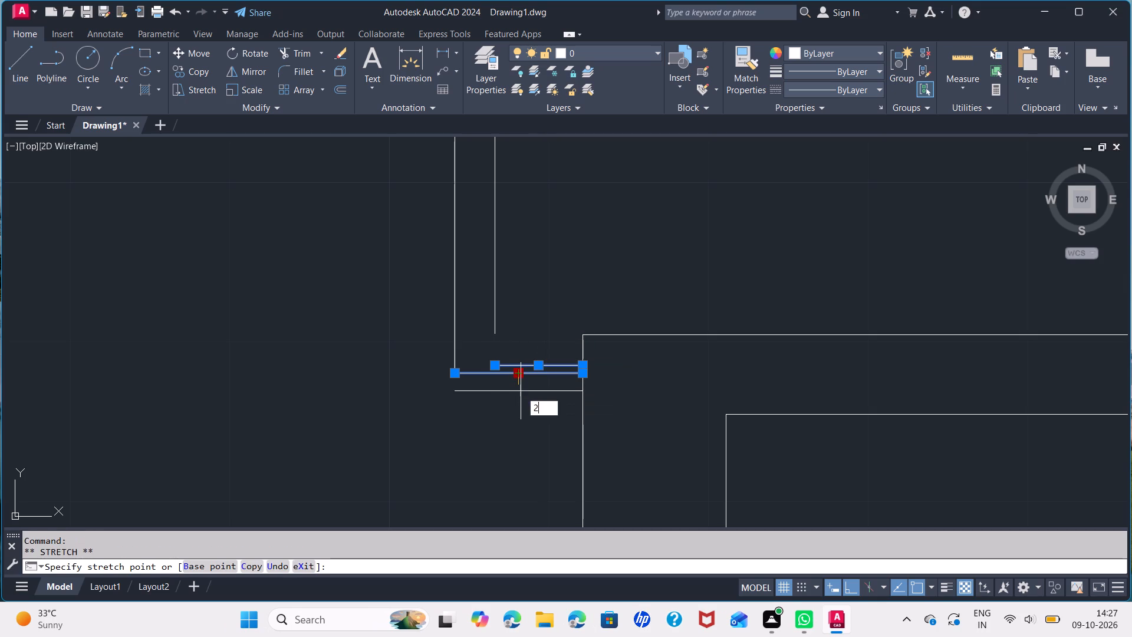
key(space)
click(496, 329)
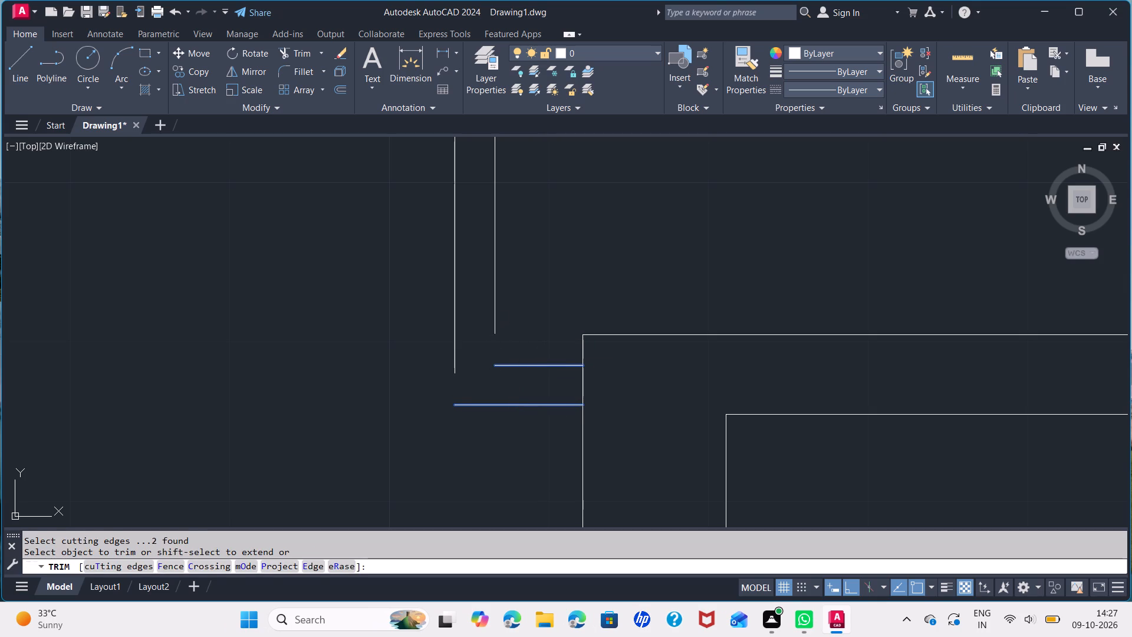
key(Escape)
Stretch the enclosure's inner and outer vertical lines down to meet the ends of the shifted bottom lines.
click(498, 333)
click(495, 331)
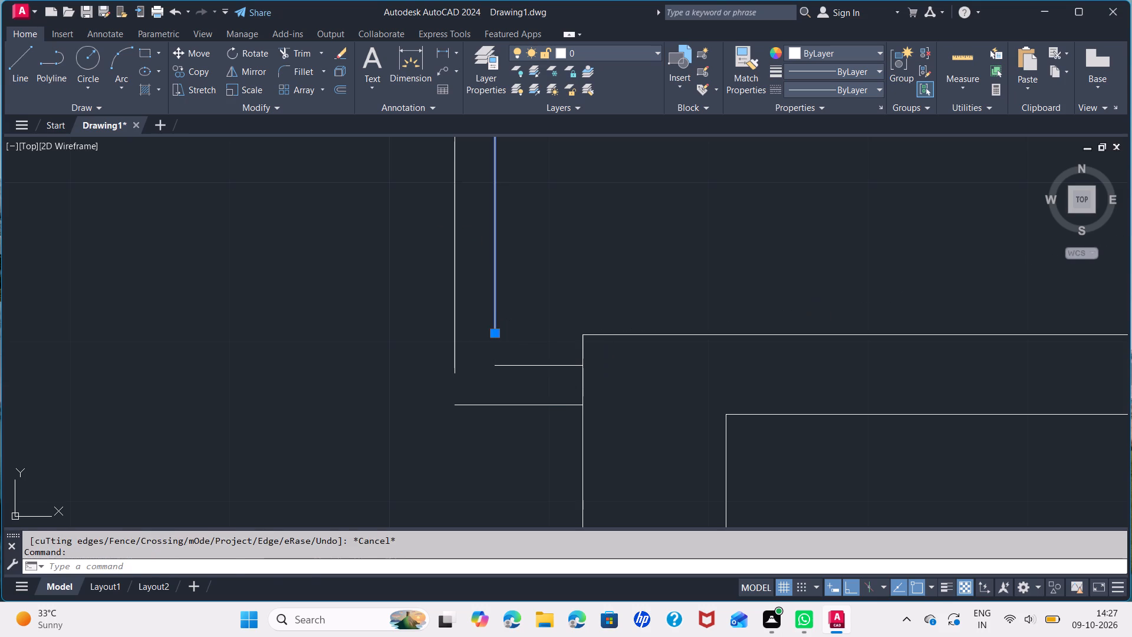
click(495, 367)
key(space)
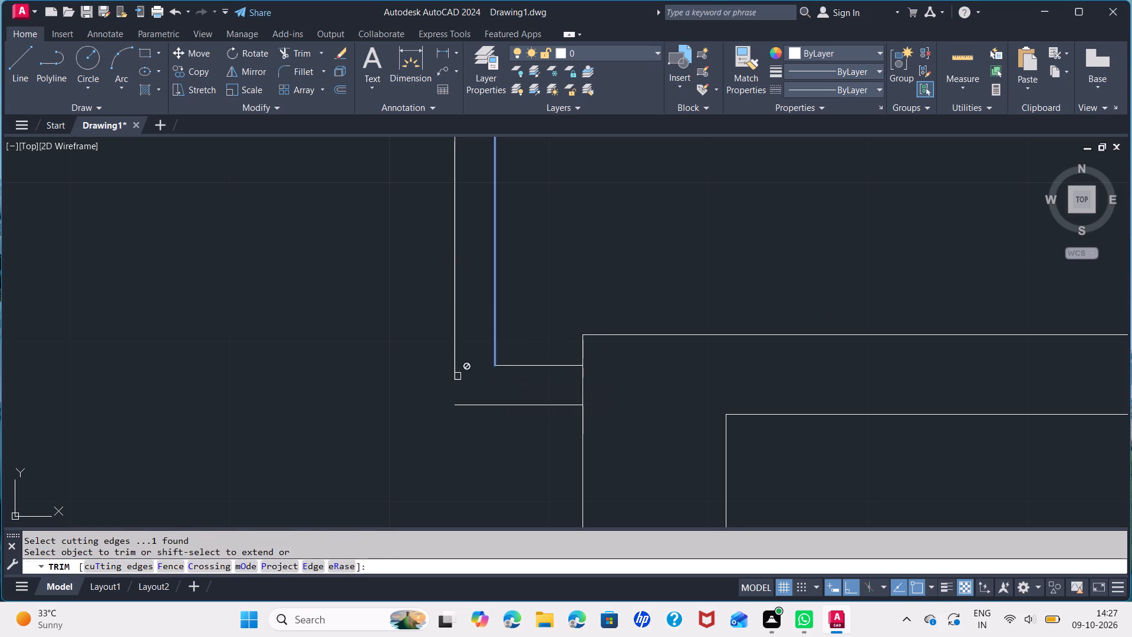
key(Escape)
click(453, 370)
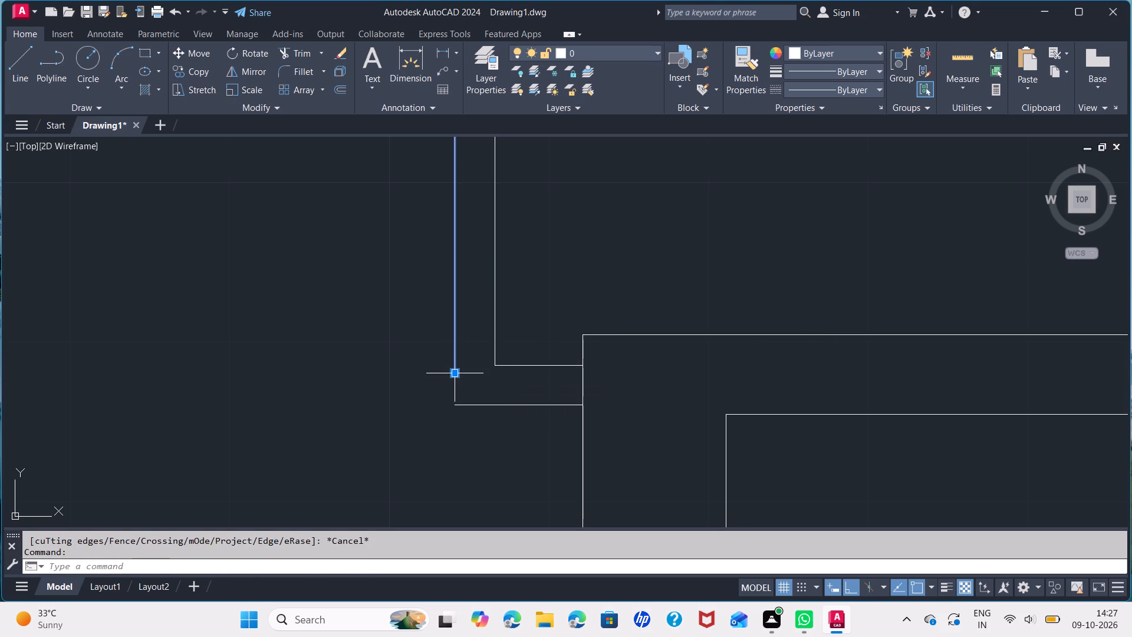
click(455, 370)
click(455, 402)
key(space)
scroll(494, 332, down, 3)
key(Escape)
Set the colour of the centre line of the recessed wall's window to 41,49,137.
scroll(564, 307, down, 3)
middle_drag(565, 287, 541, 347)
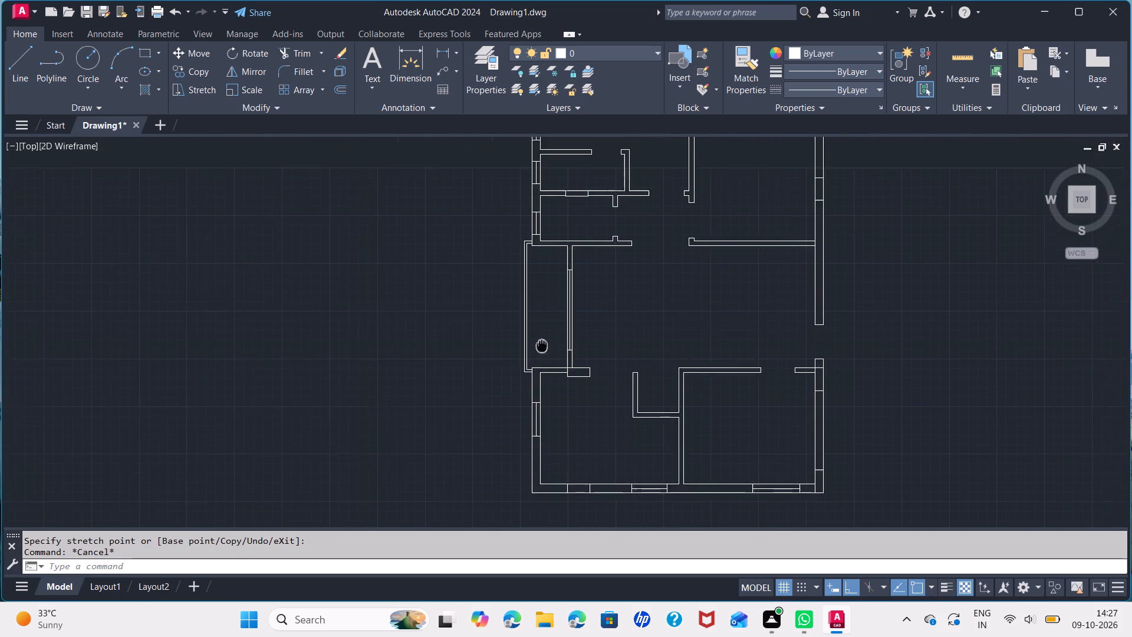
middle_drag(541, 347, 528, 367)
scroll(528, 367, up, 2)
scroll(528, 367, down, 1)
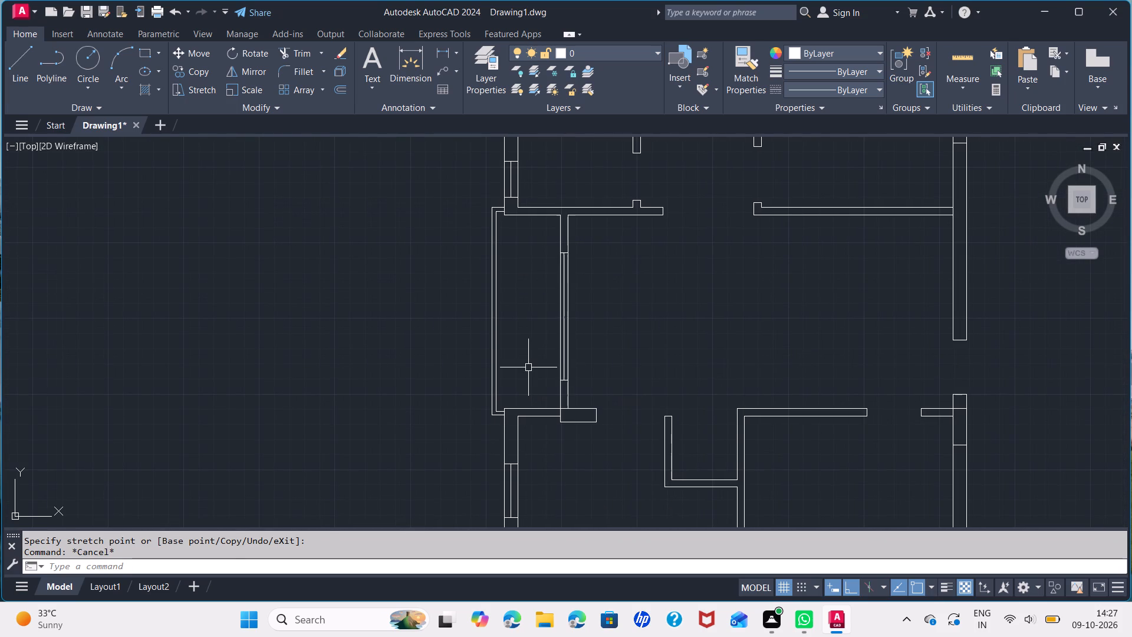
middle_drag(686, 343, 580, 379)
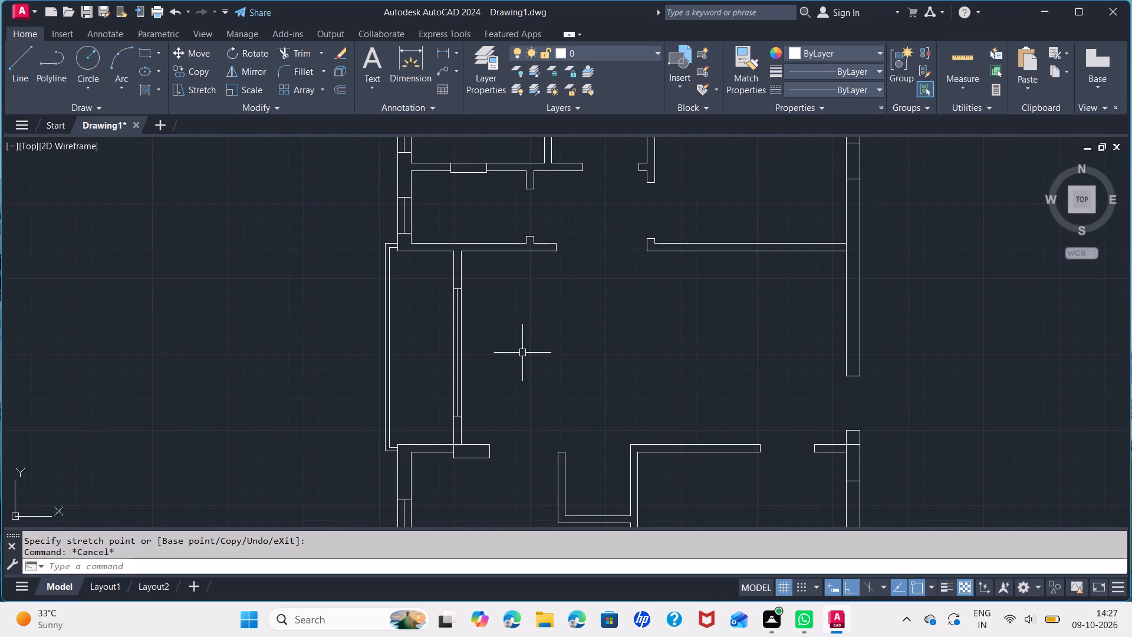
scroll(468, 357, up, 2)
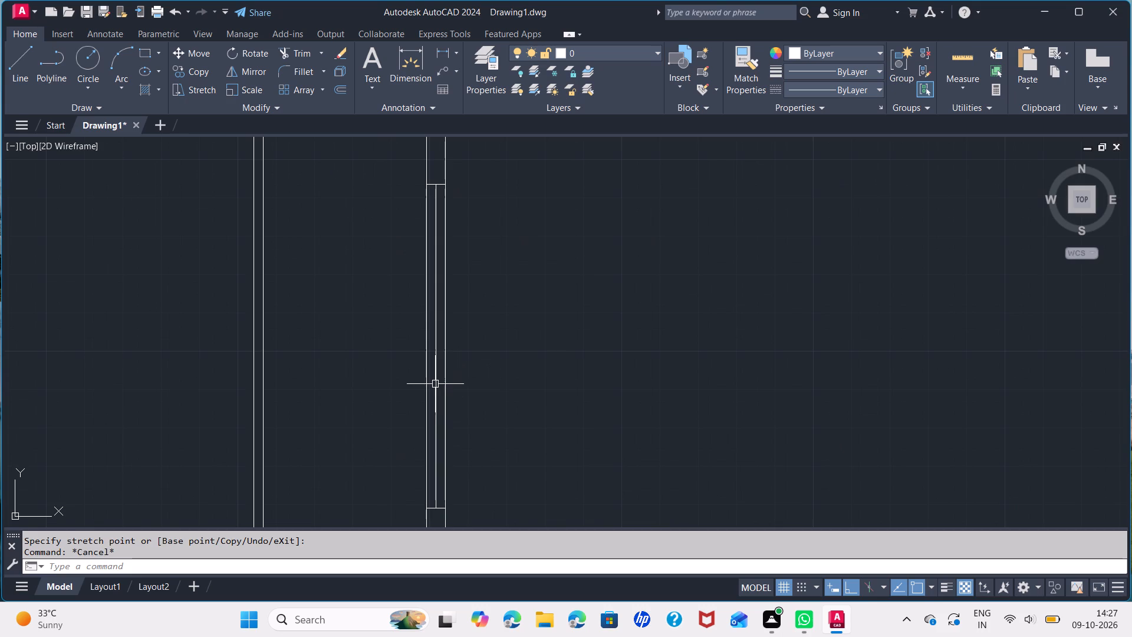
click(435, 384)
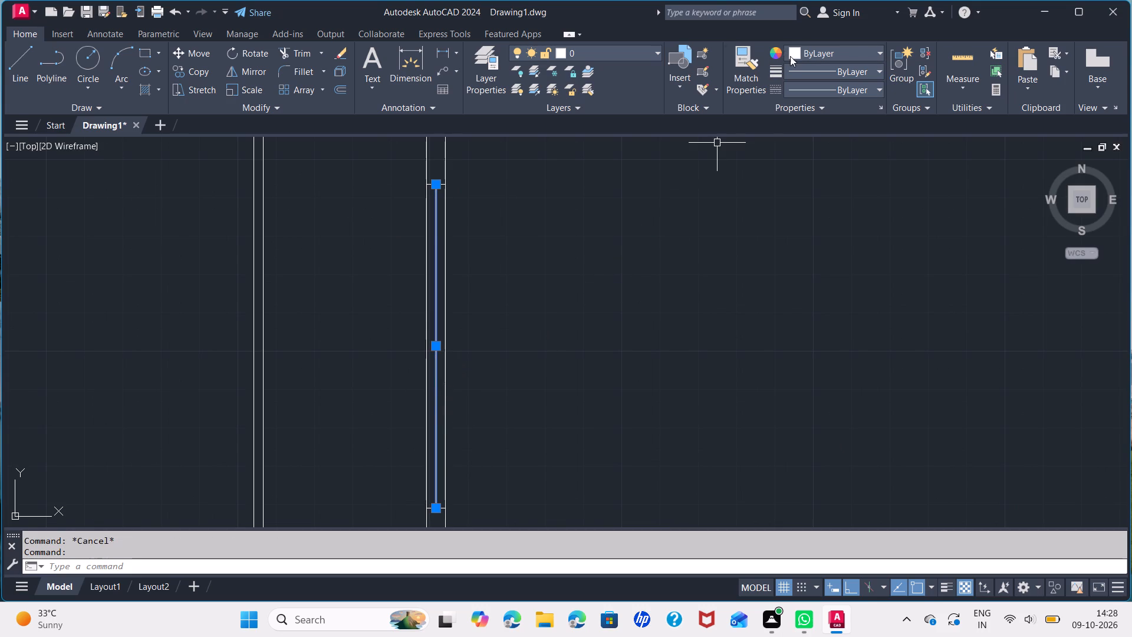
click(790, 56)
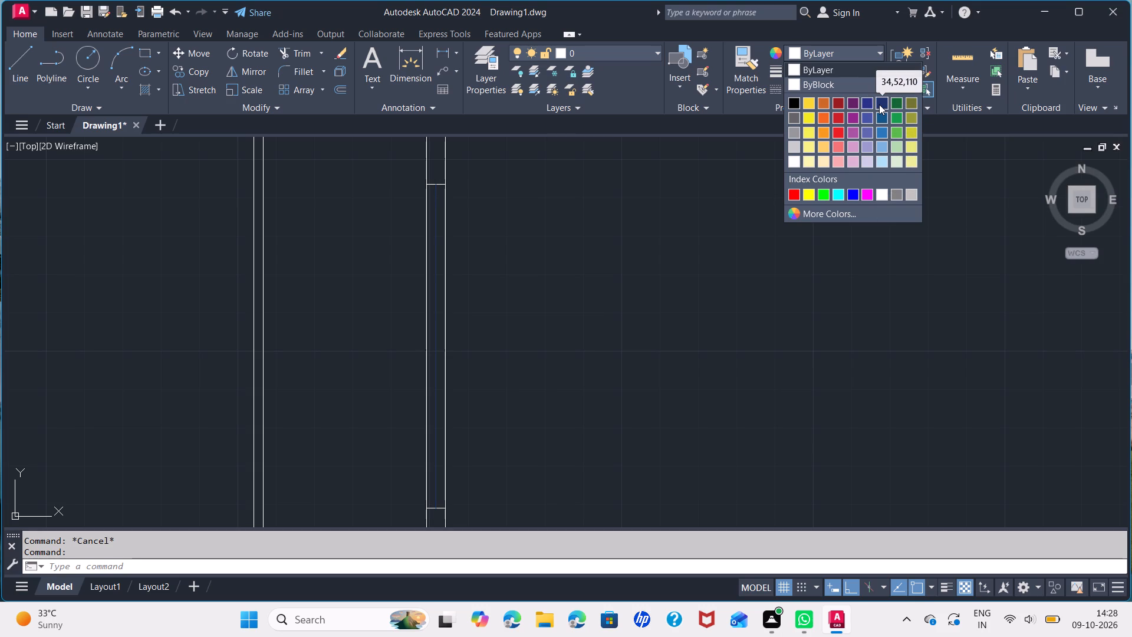
click(864, 103)
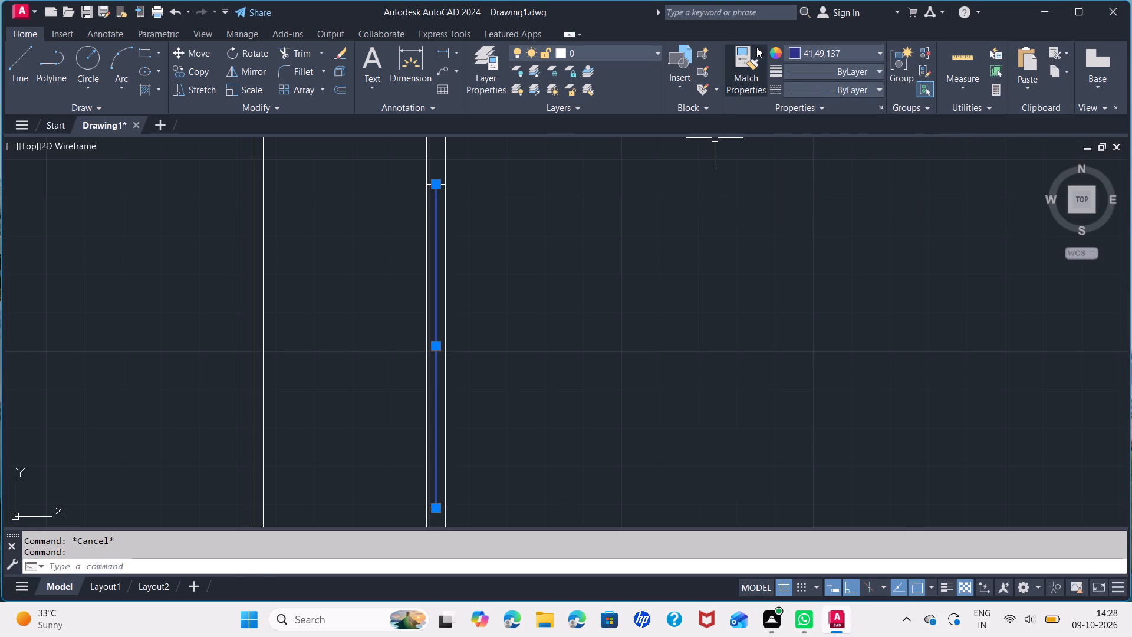
Match the recessed window's outline and all the enclosure's double lines to the properties of the blue window centre line.
click(745, 53)
click(426, 283)
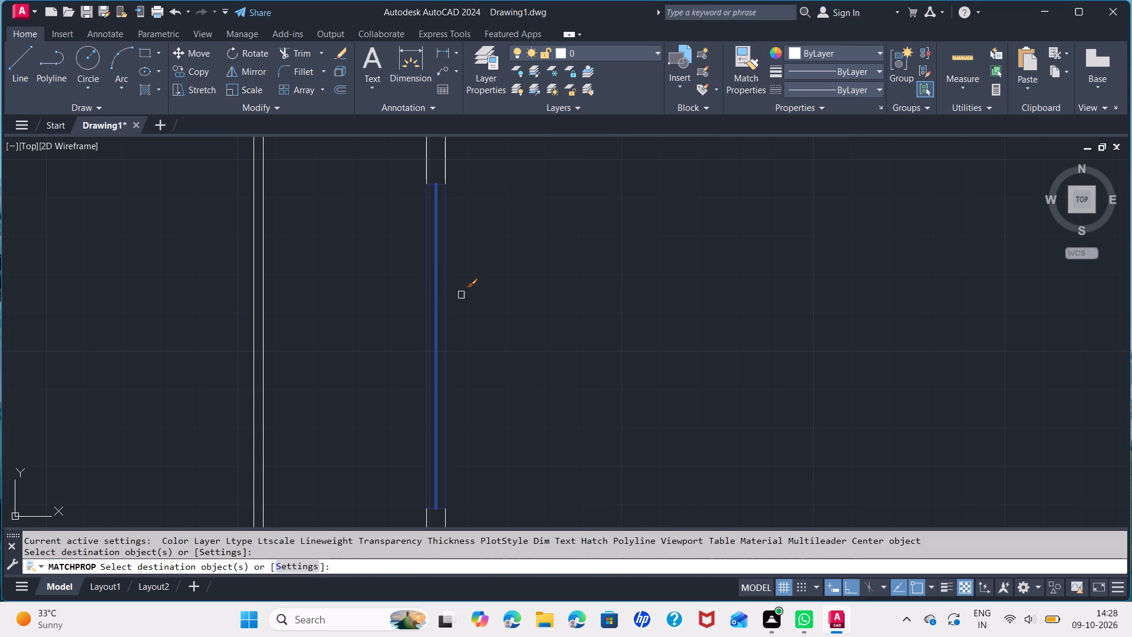
scroll(472, 293, down, 2)
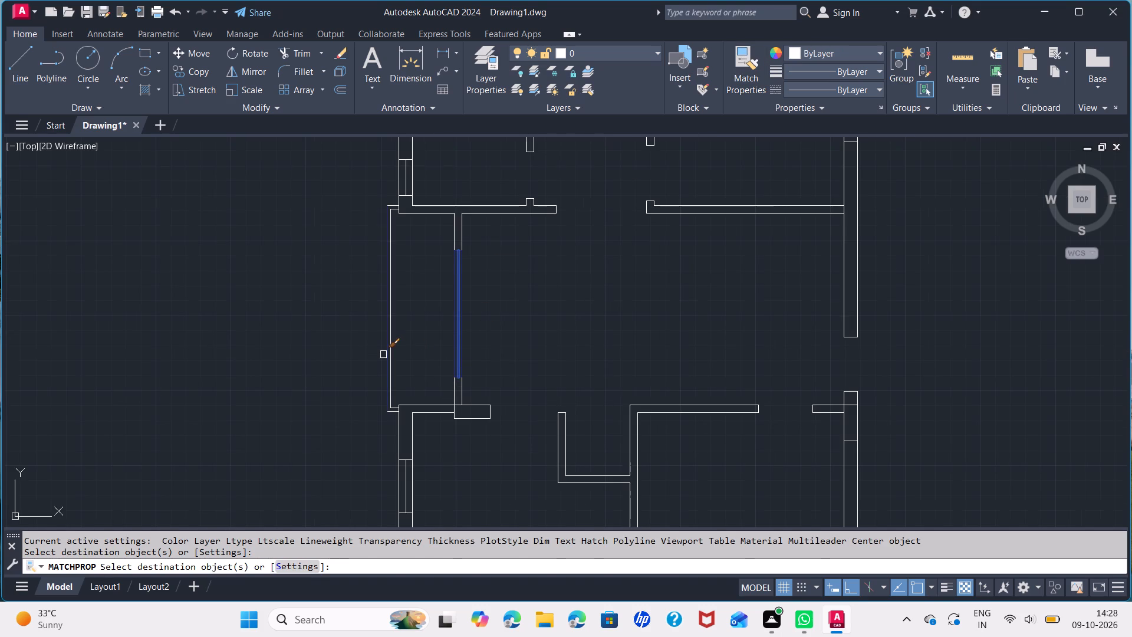
click(383, 354)
click(391, 360)
scroll(392, 408, up, 2)
click(392, 408)
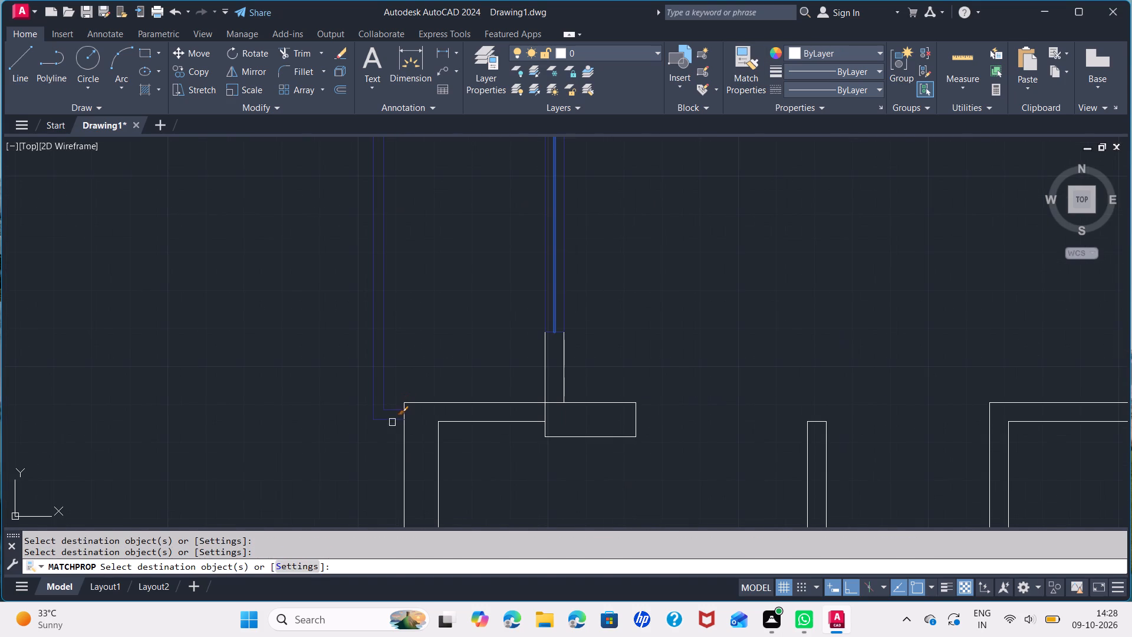
click(392, 422)
scroll(414, 344, down, 2)
middle_drag(427, 287, 448, 380)
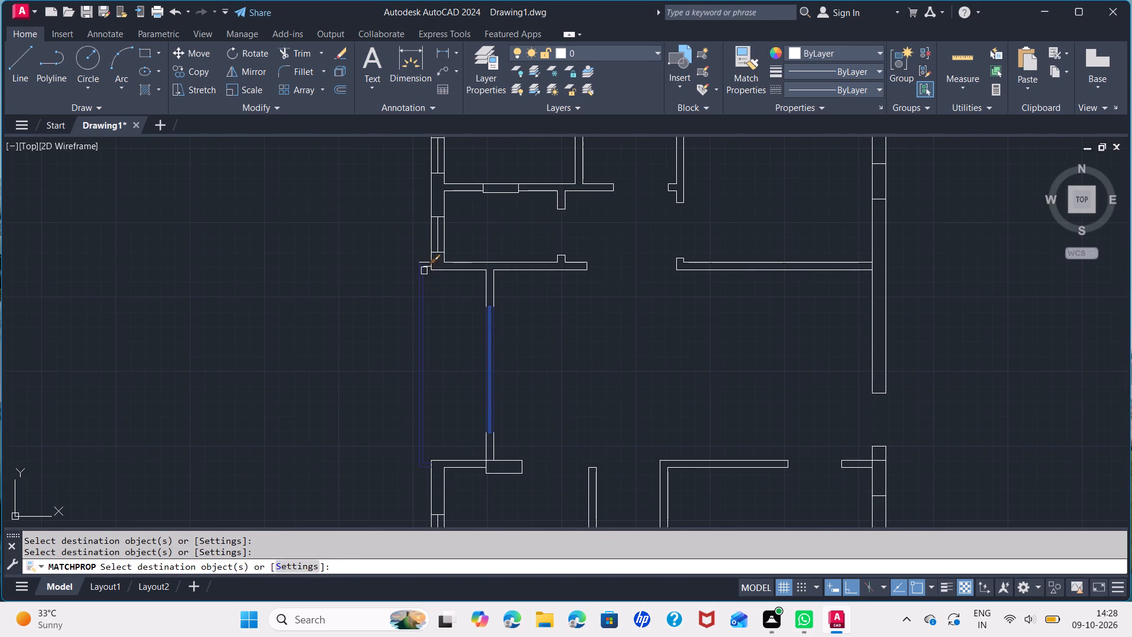
scroll(423, 267, up, 1)
click(423, 257)
click(427, 269)
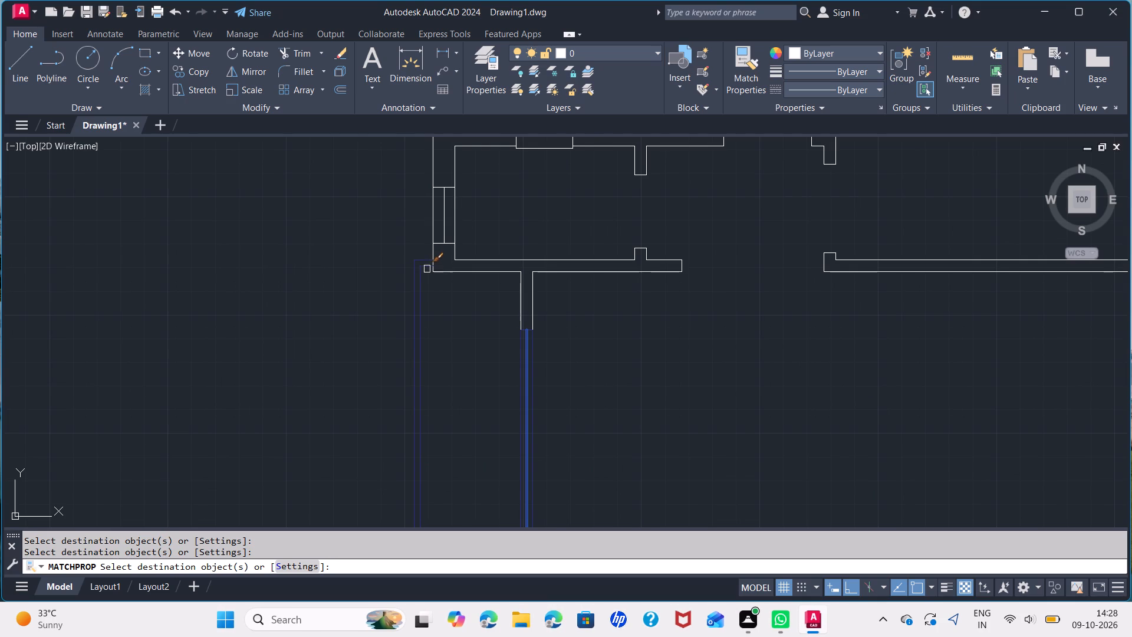
Apply the same matched blue properties to the outlines and centre lines of the three left outer wall windows above the enclosure.
click(443, 218)
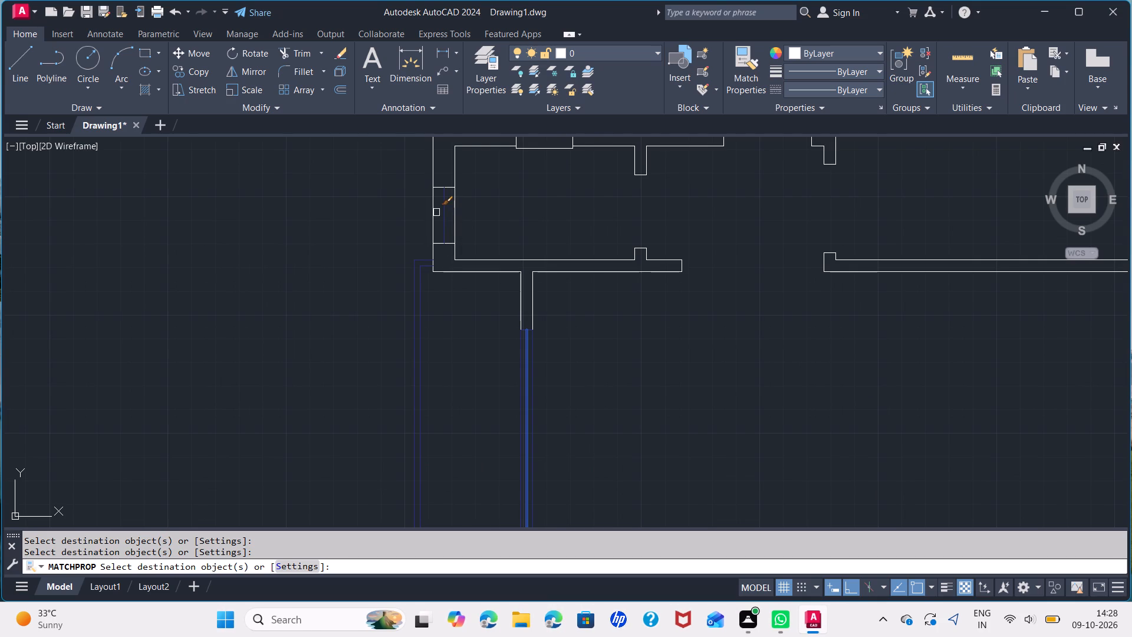
click(434, 210)
scroll(511, 194, down, 1)
middle_drag(511, 194, 545, 340)
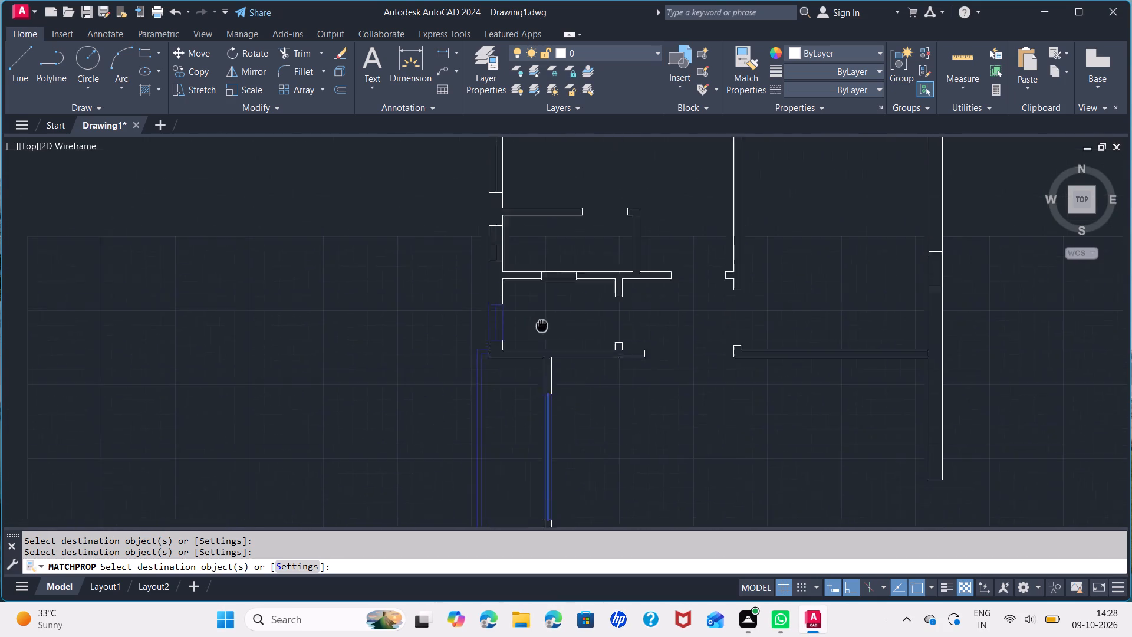
middle_drag(545, 340, 548, 355)
scroll(515, 220, down, 1)
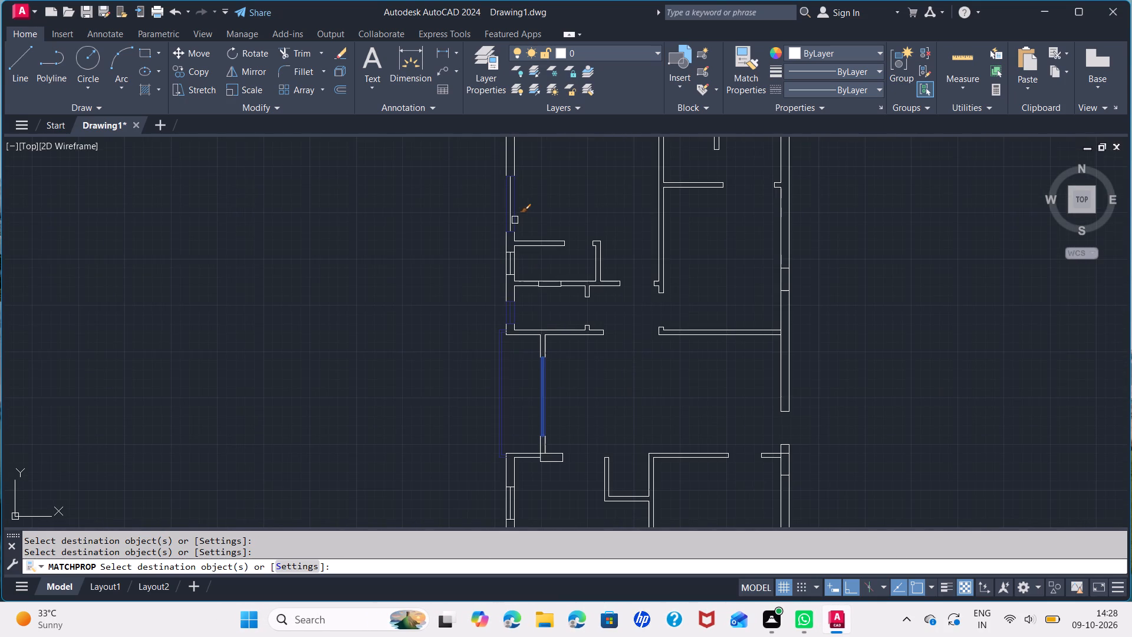
middle_drag(515, 220, 544, 348)
scroll(515, 220, down, 1)
scroll(541, 346, up, 2)
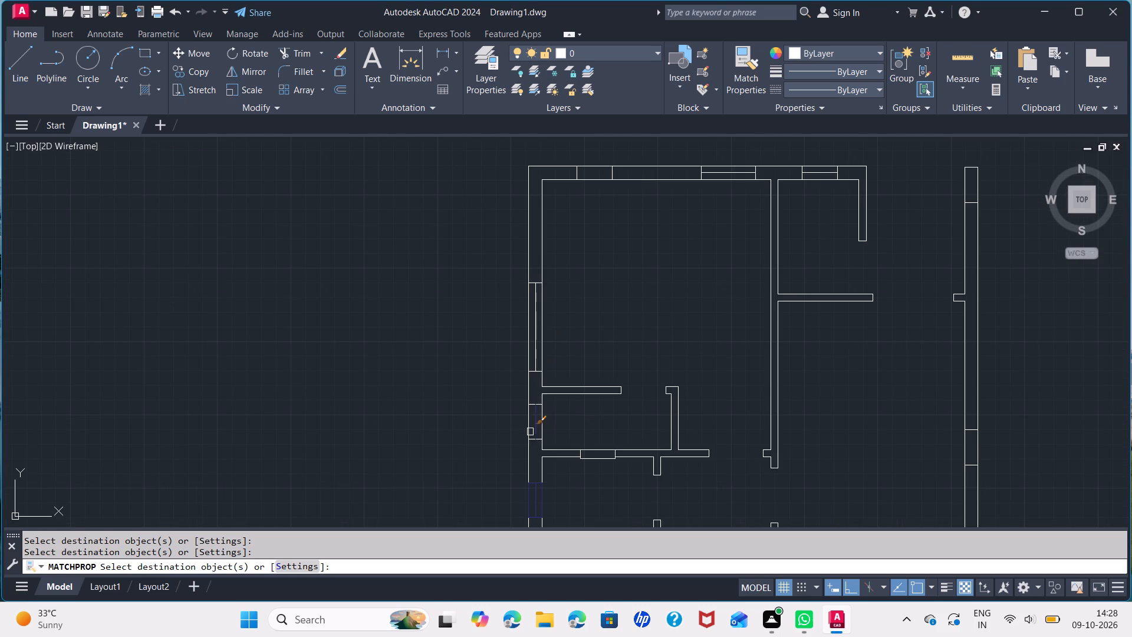
click(530, 432)
click(535, 415)
click(529, 408)
click(542, 354)
click(538, 350)
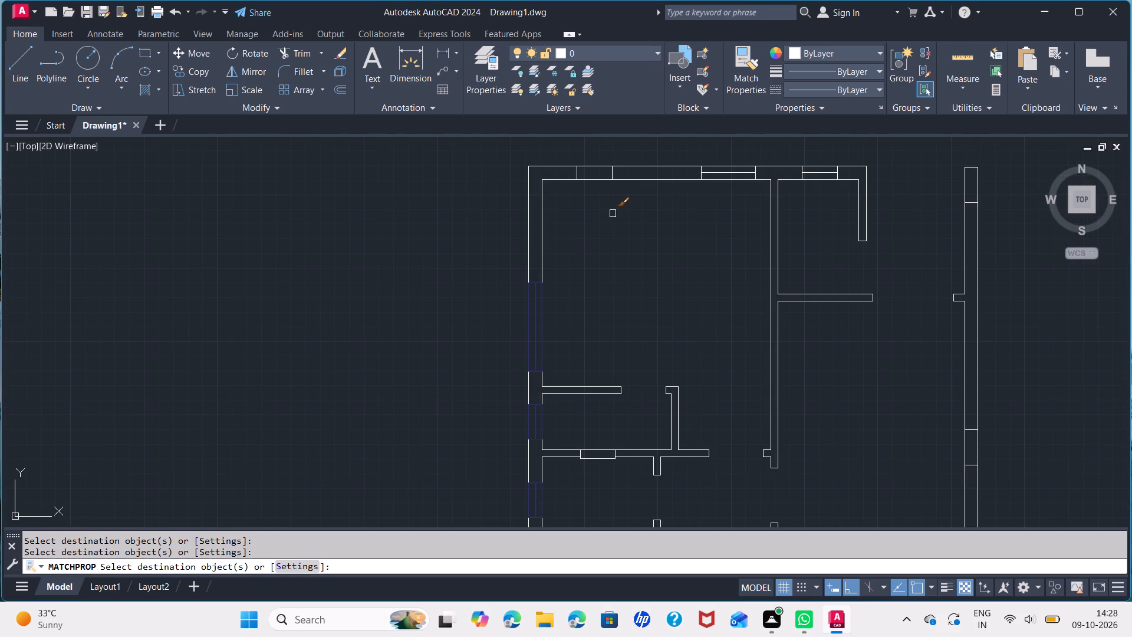
Apply the matched blue properties to the outlines and centre lines of the two windows in the top outer wall.
middle_drag(613, 214, 505, 284)
scroll(600, 243, up, 2)
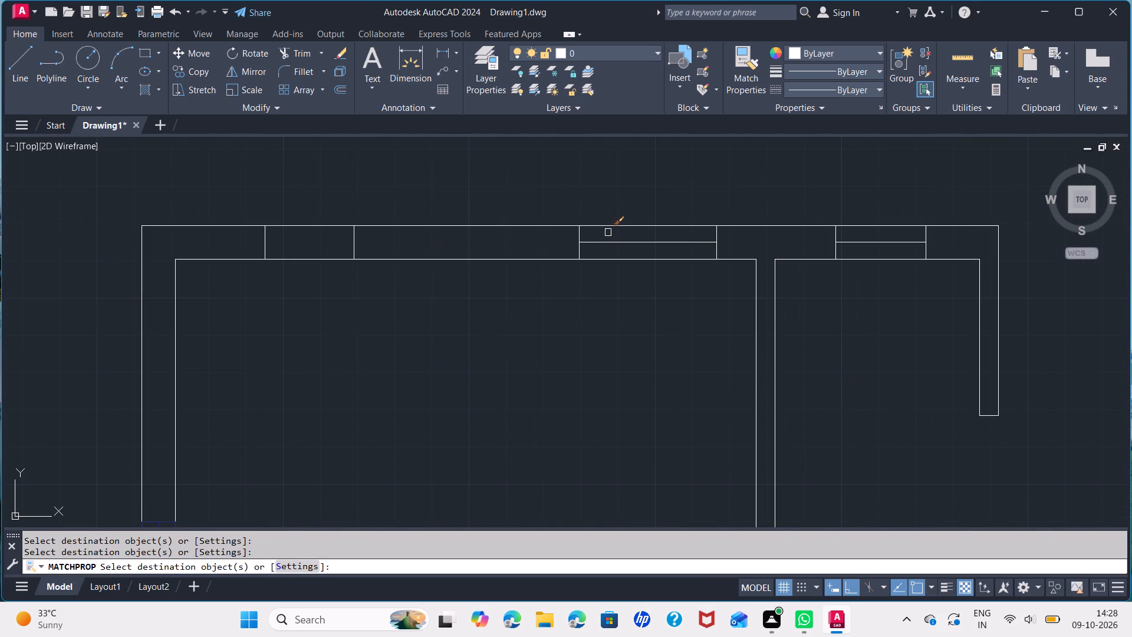
click(611, 228)
click(611, 245)
scroll(611, 250, down, 2)
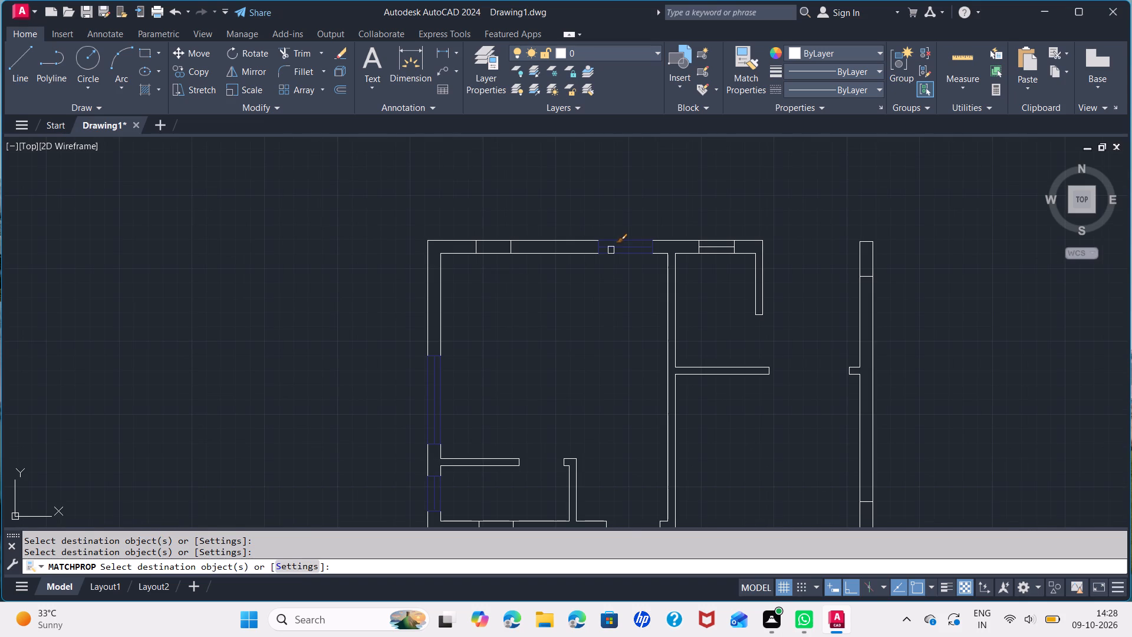
middle_drag(640, 272, 475, 290)
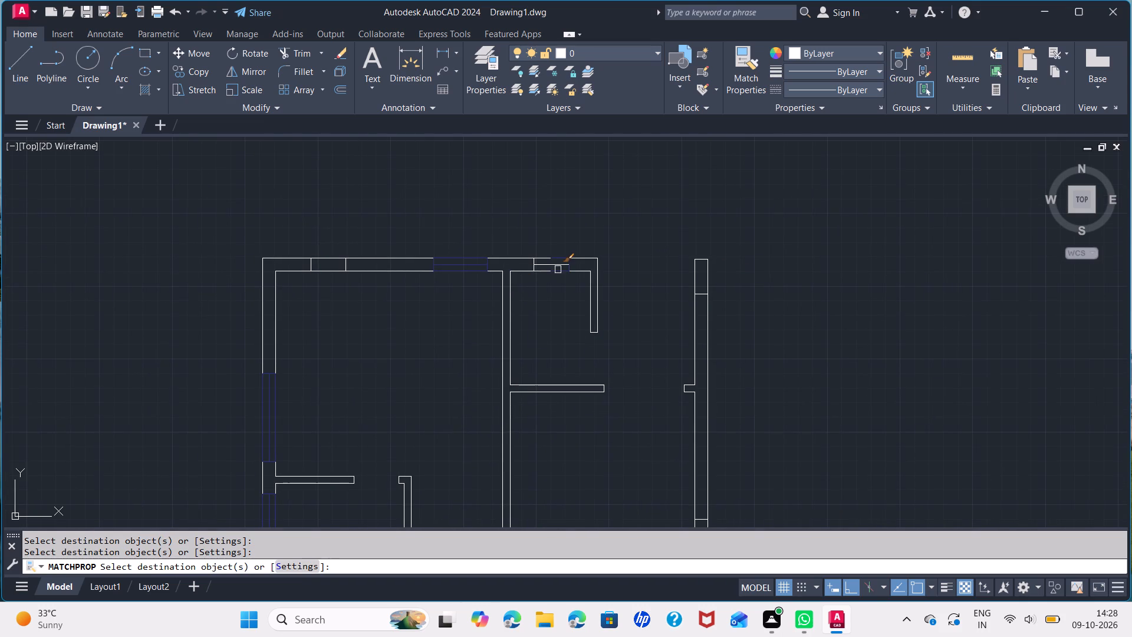
click(554, 263)
click(554, 254)
click(558, 278)
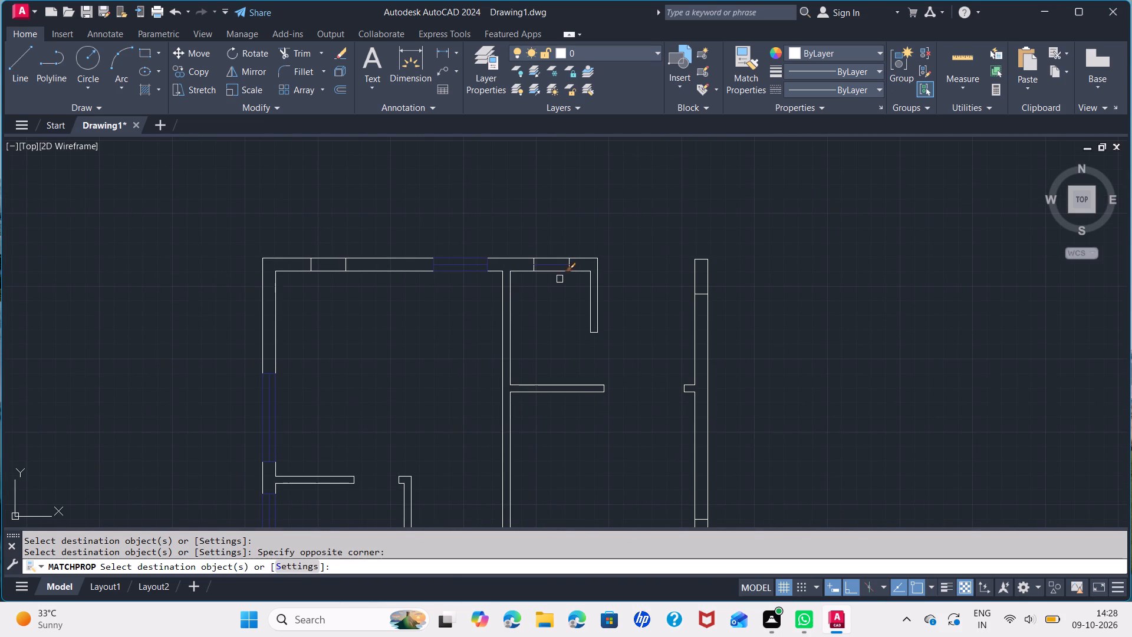
click(564, 274)
click(547, 260)
Apply the matched blue properties to the left outer wall's window below the enclosure and the two bottom wall windows.
scroll(556, 294, down, 1)
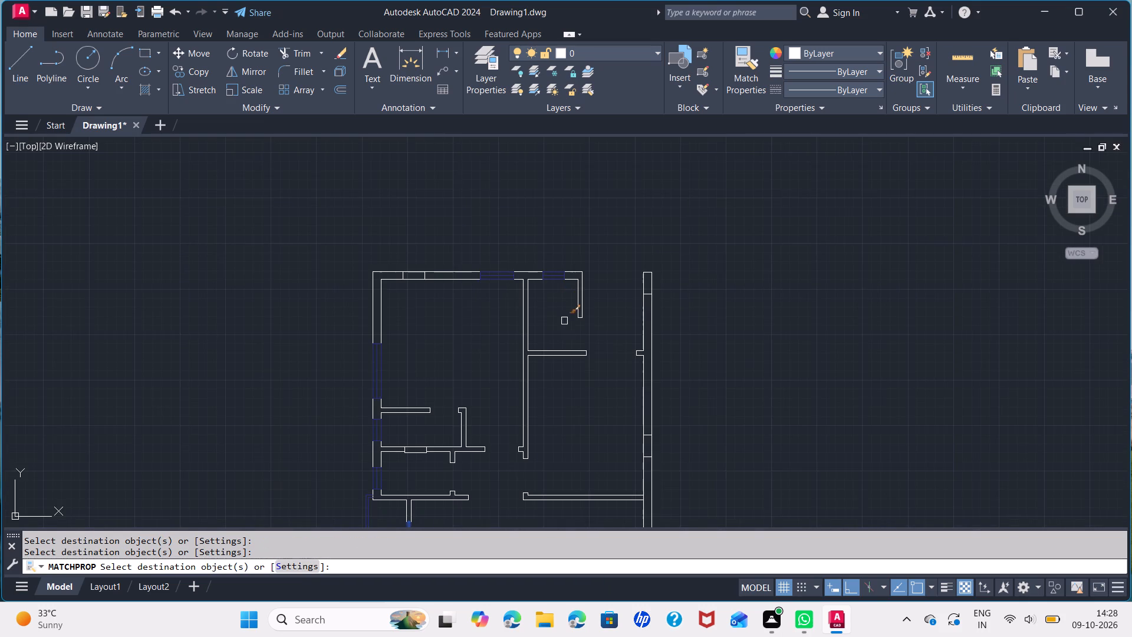
middle_drag(568, 336, 535, 231)
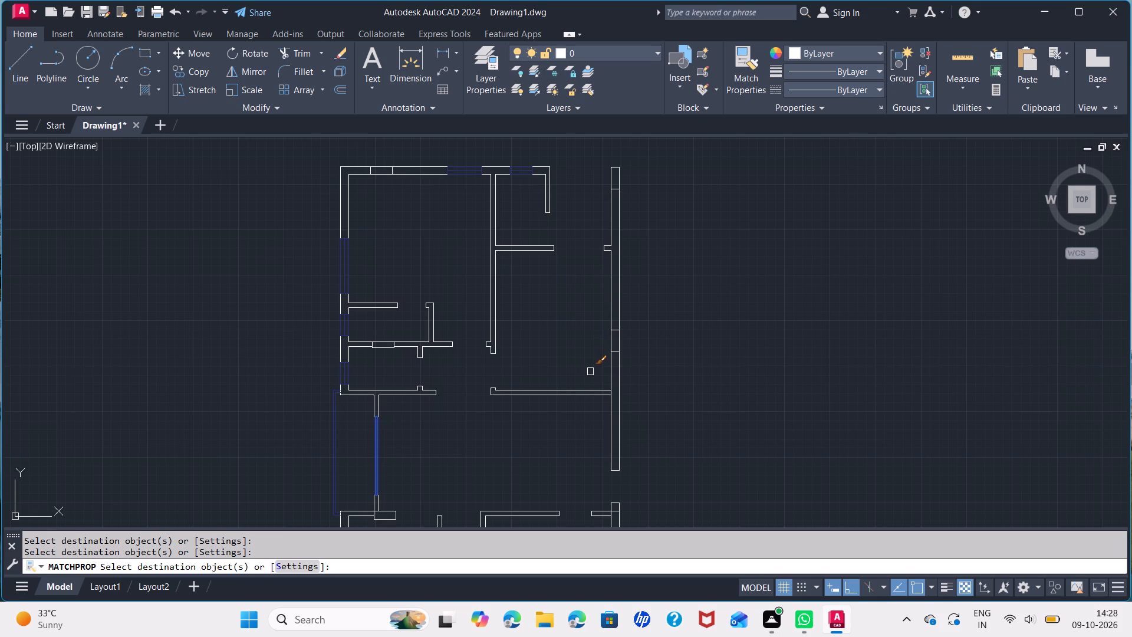
middle_drag(590, 372, 626, 299)
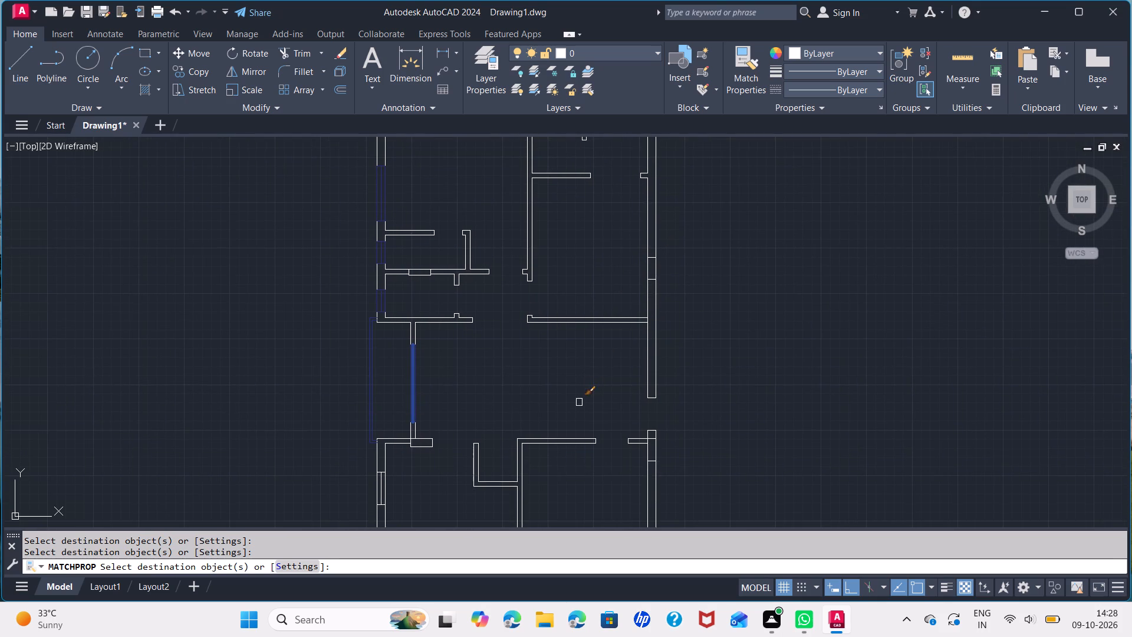
middle_drag(579, 402, 676, 251)
scroll(479, 350, up, 1)
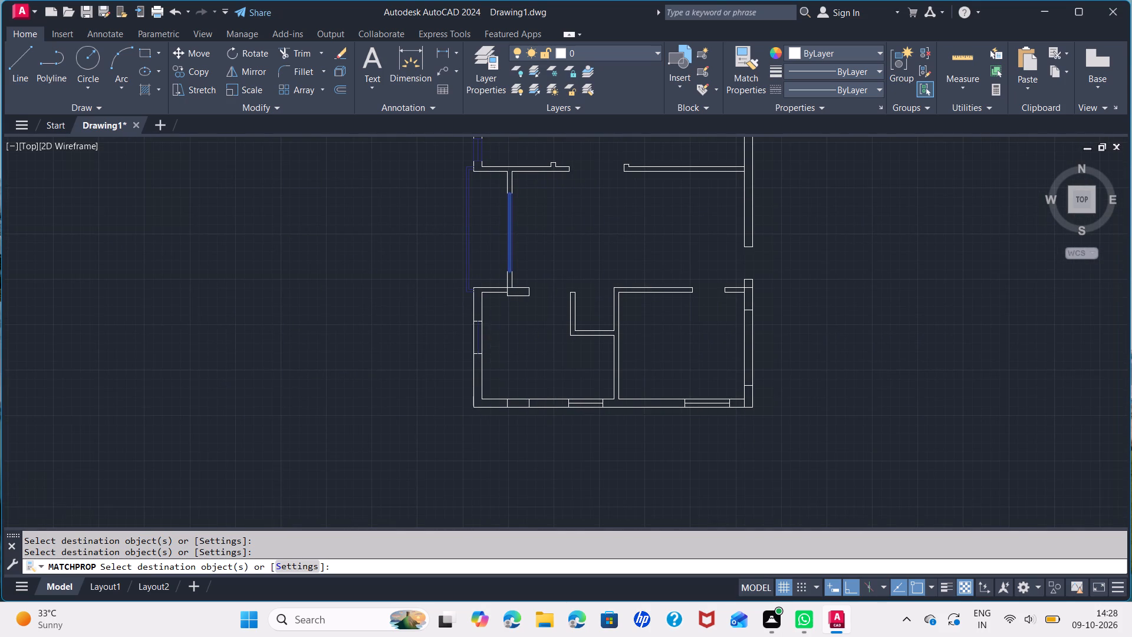
click(474, 347)
click(483, 353)
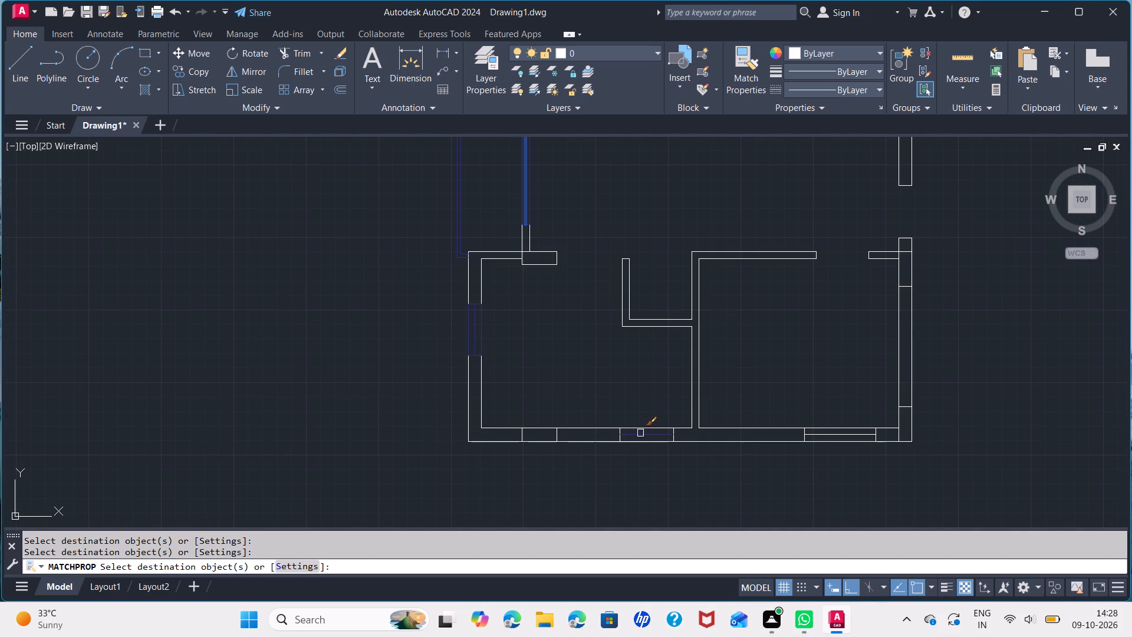
click(640, 433)
click(640, 430)
middle_drag(577, 393, 312, 393)
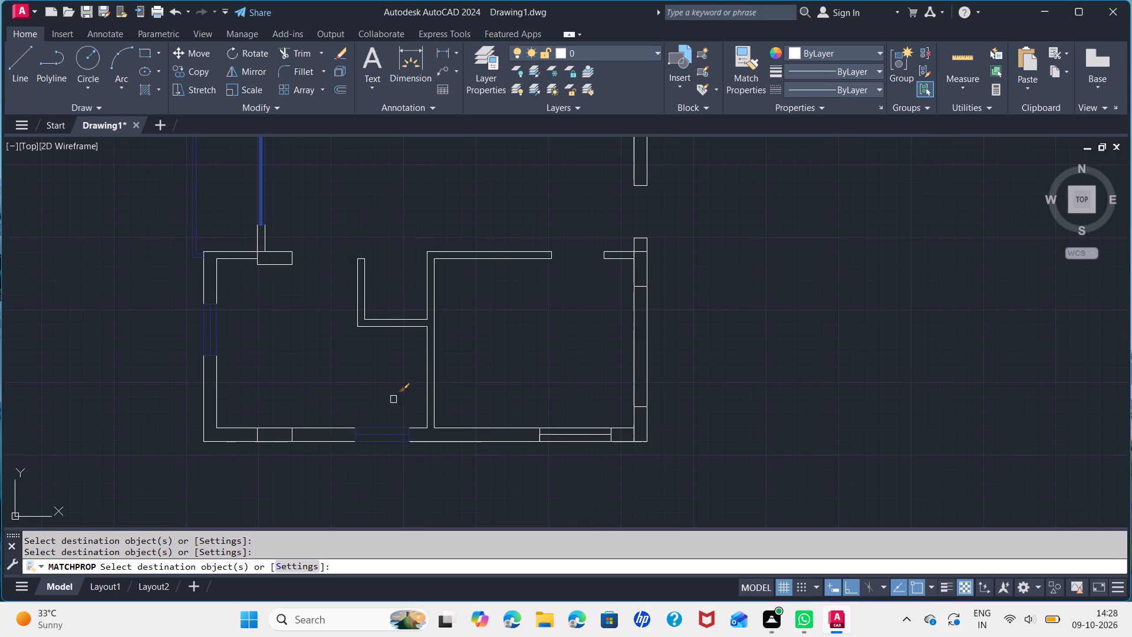
click(563, 433)
click(563, 427)
scroll(565, 385, down, 1)
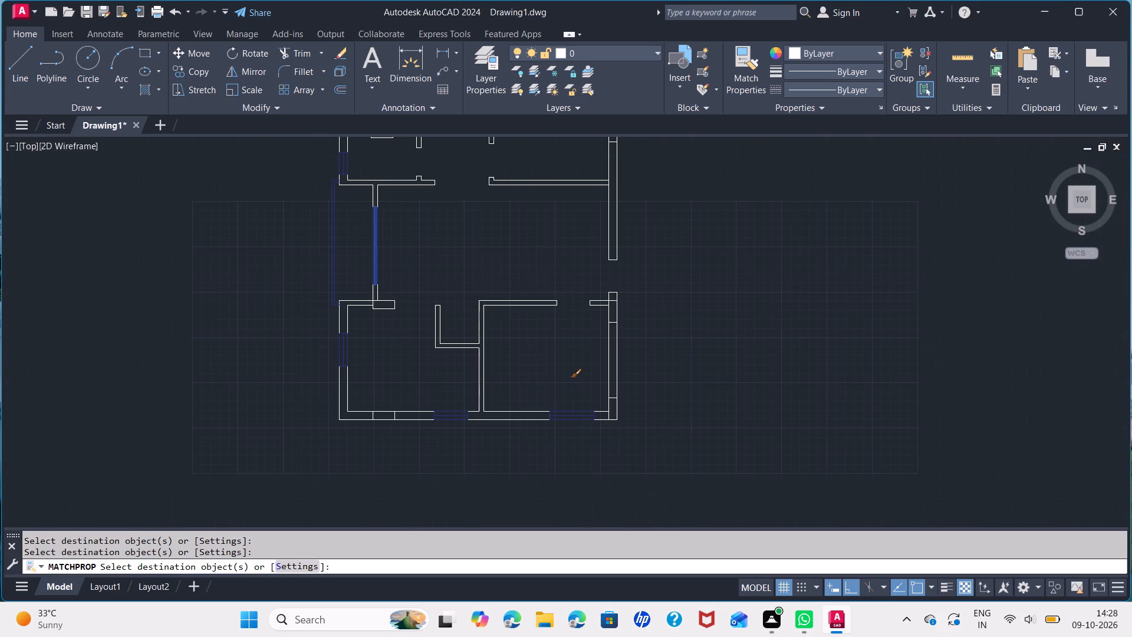
middle_drag(570, 370, 498, 372)
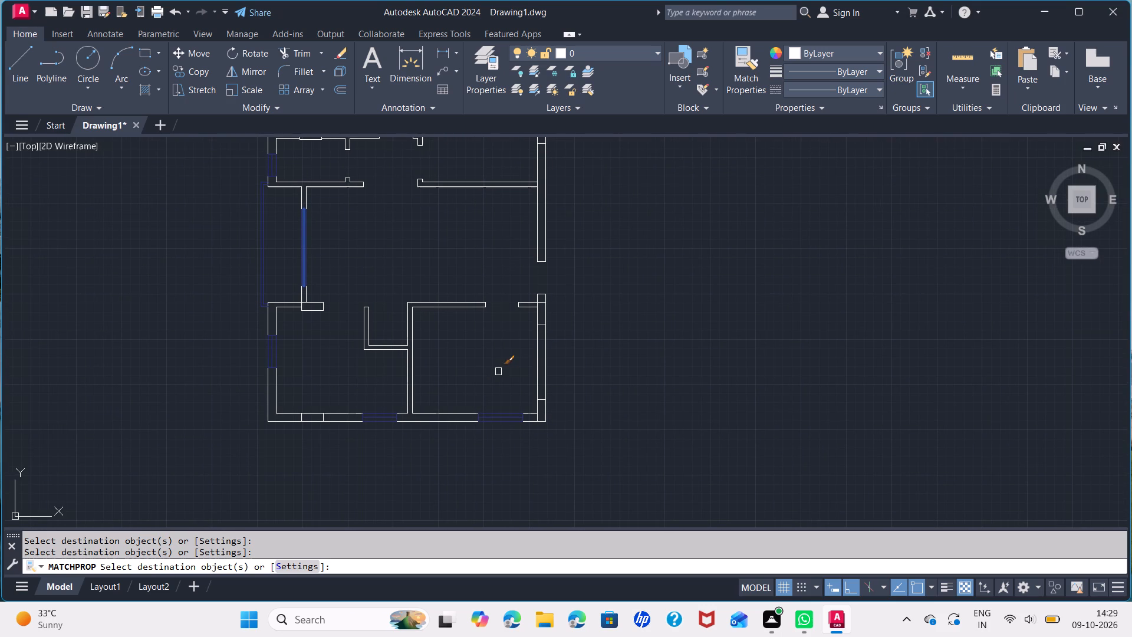
key(Escape)
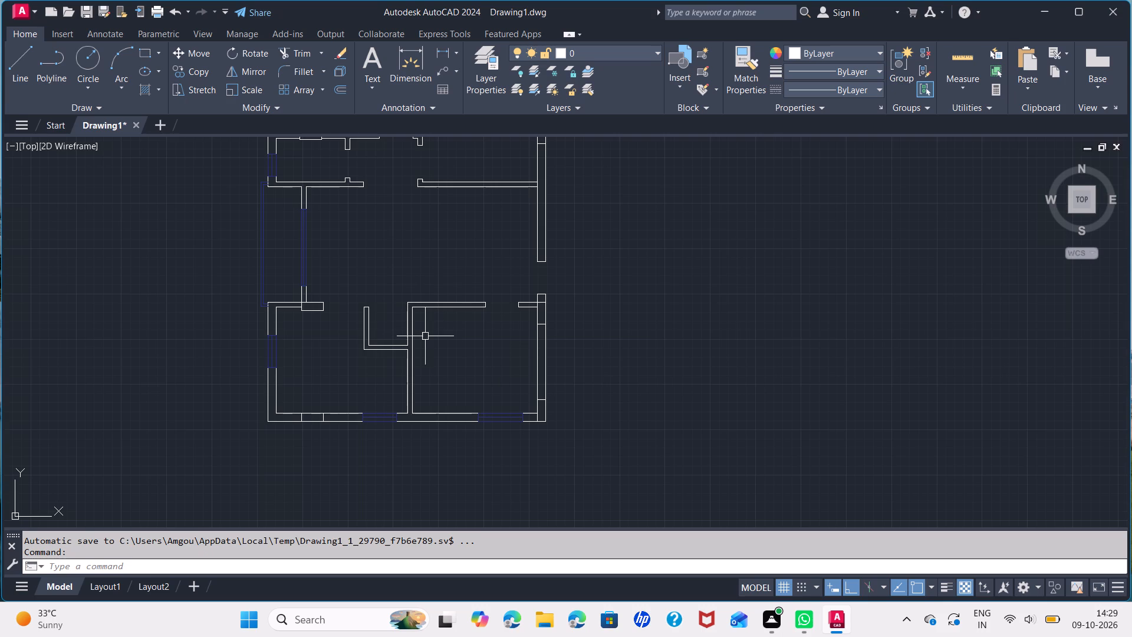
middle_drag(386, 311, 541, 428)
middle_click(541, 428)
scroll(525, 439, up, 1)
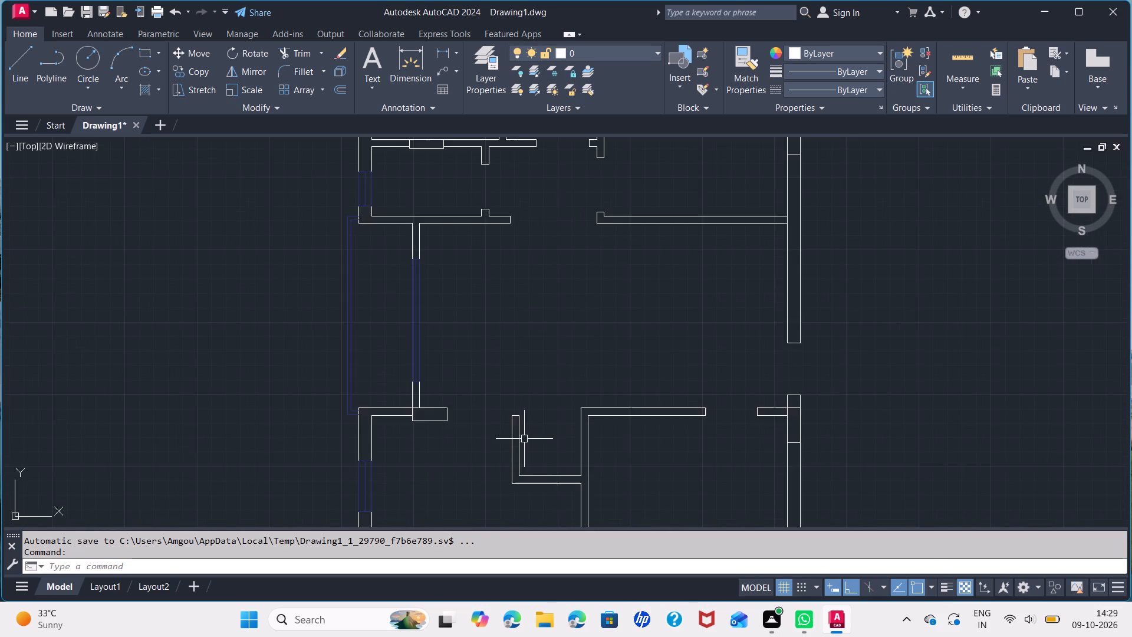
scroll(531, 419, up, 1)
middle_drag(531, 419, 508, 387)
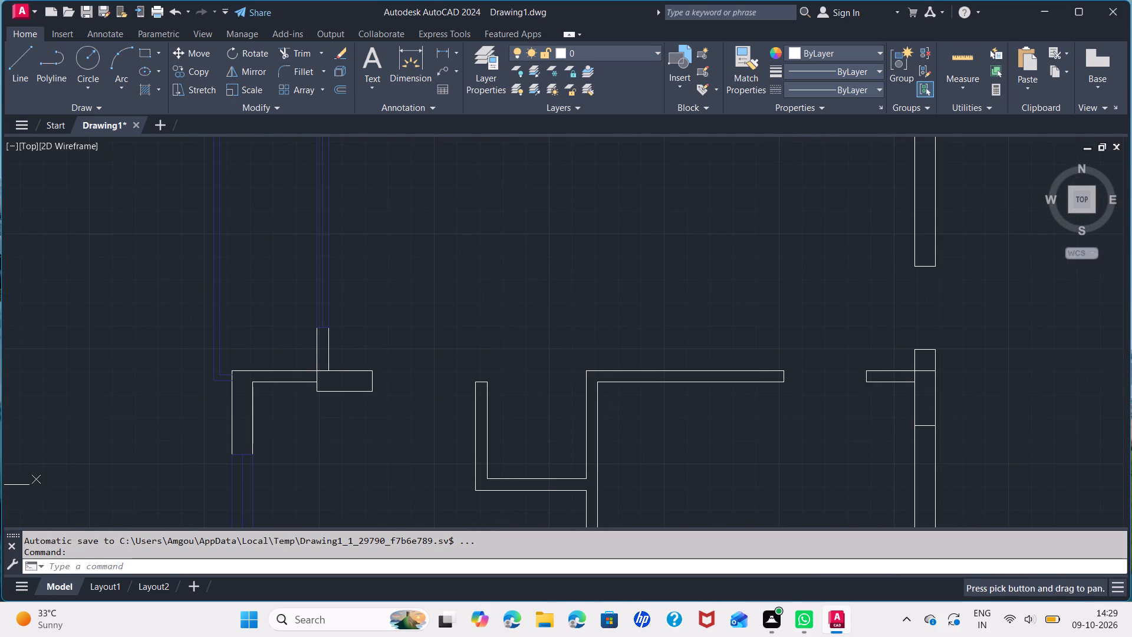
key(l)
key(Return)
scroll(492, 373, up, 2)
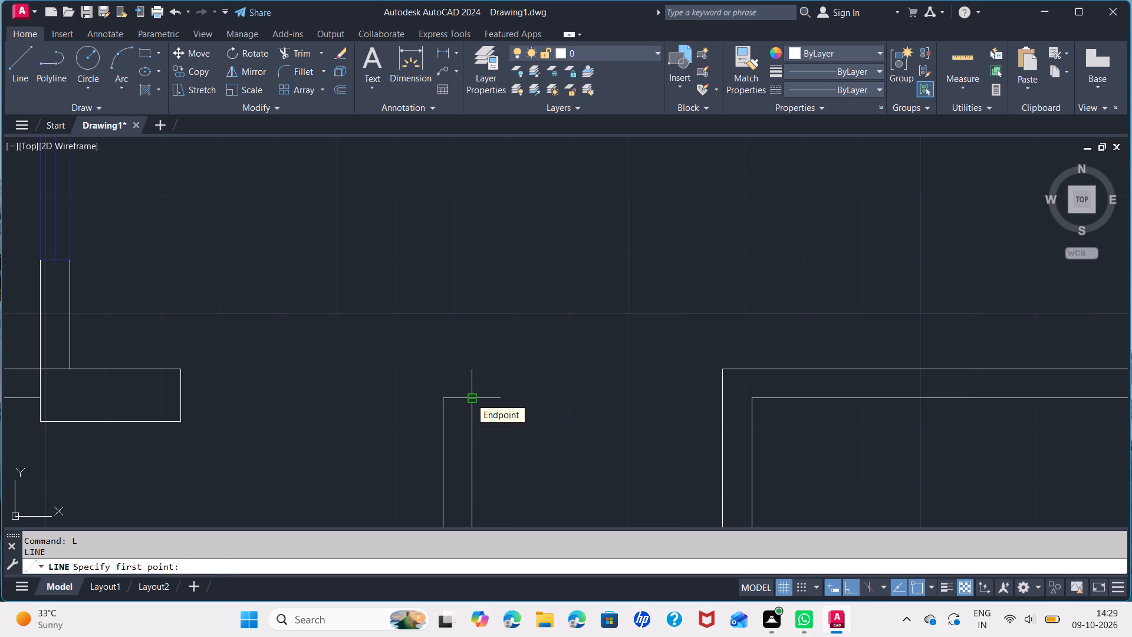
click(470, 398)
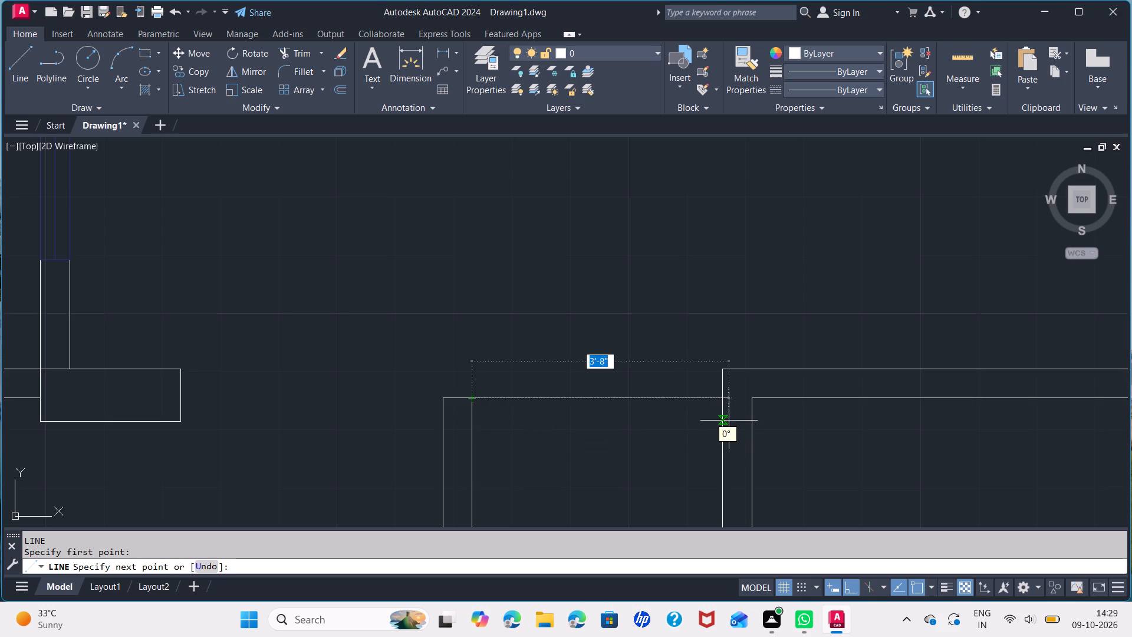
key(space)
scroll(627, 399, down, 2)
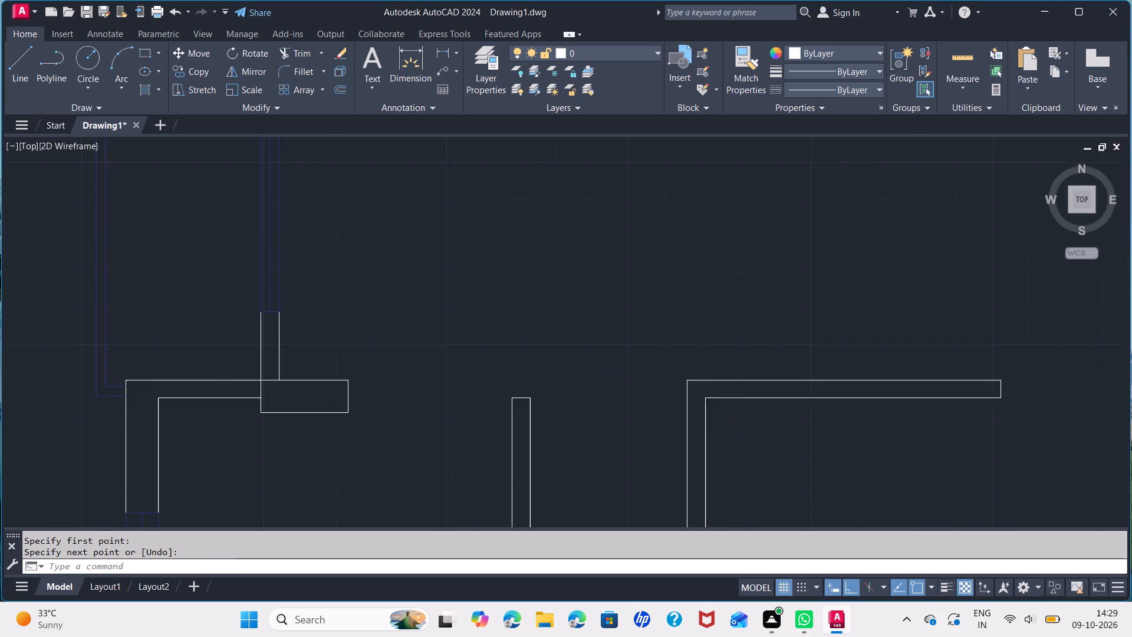
Move the L-shaped interior wall beside the lower rooms straight up so its top end aligns with the adjacent room wall's upper line.
middle_drag(627, 409, 611, 346)
click(523, 321)
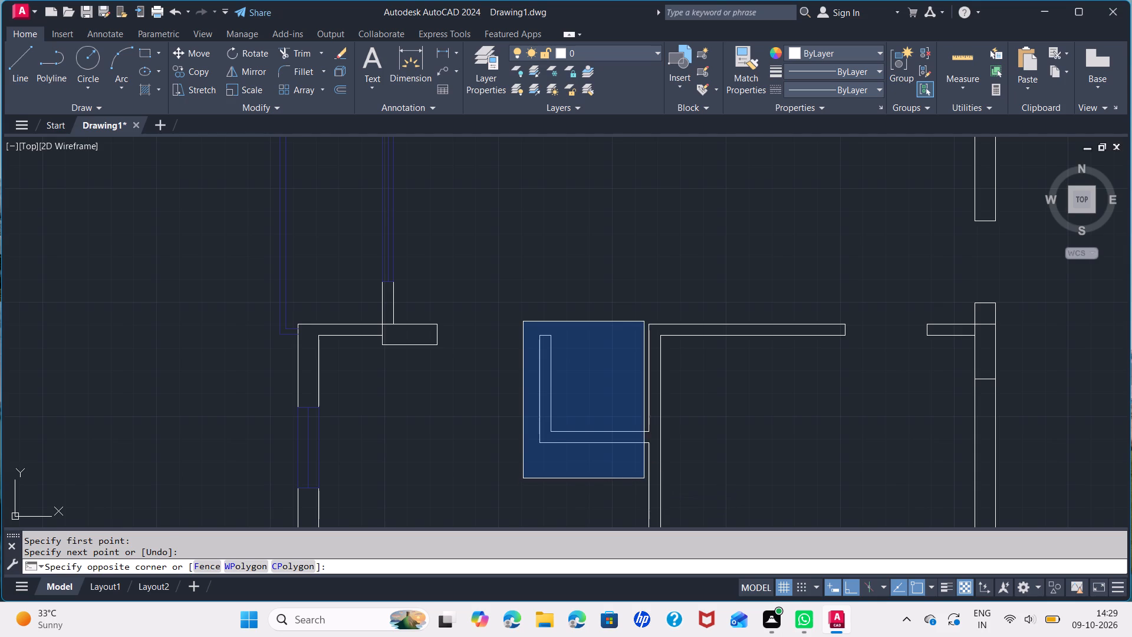
click(644, 478)
scroll(629, 454, up, 1)
click(615, 421)
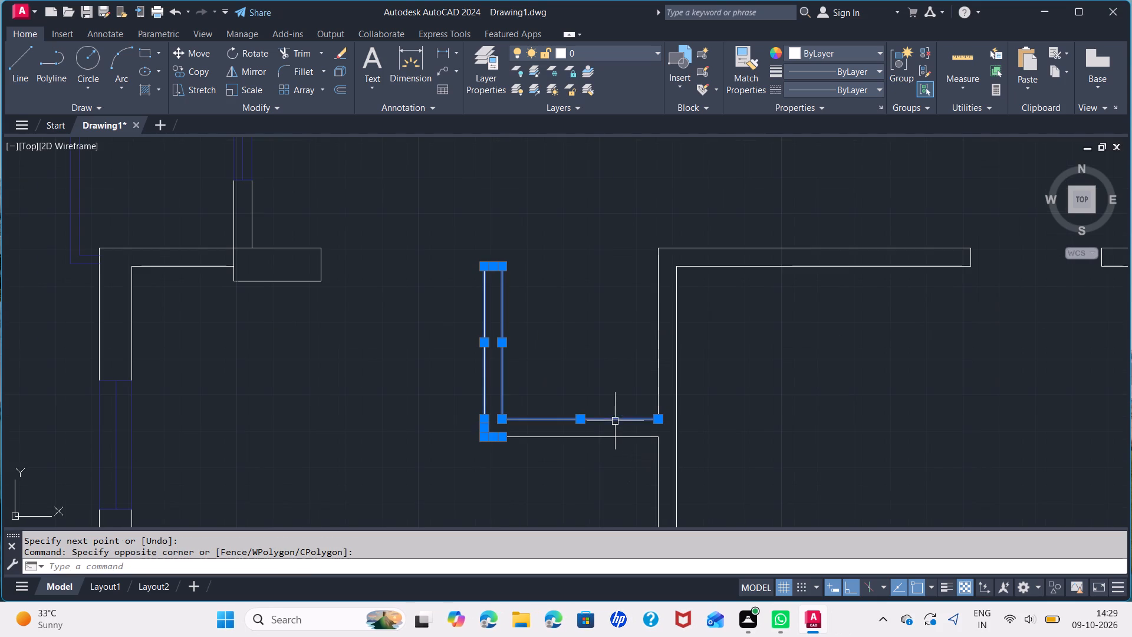
click(615, 439)
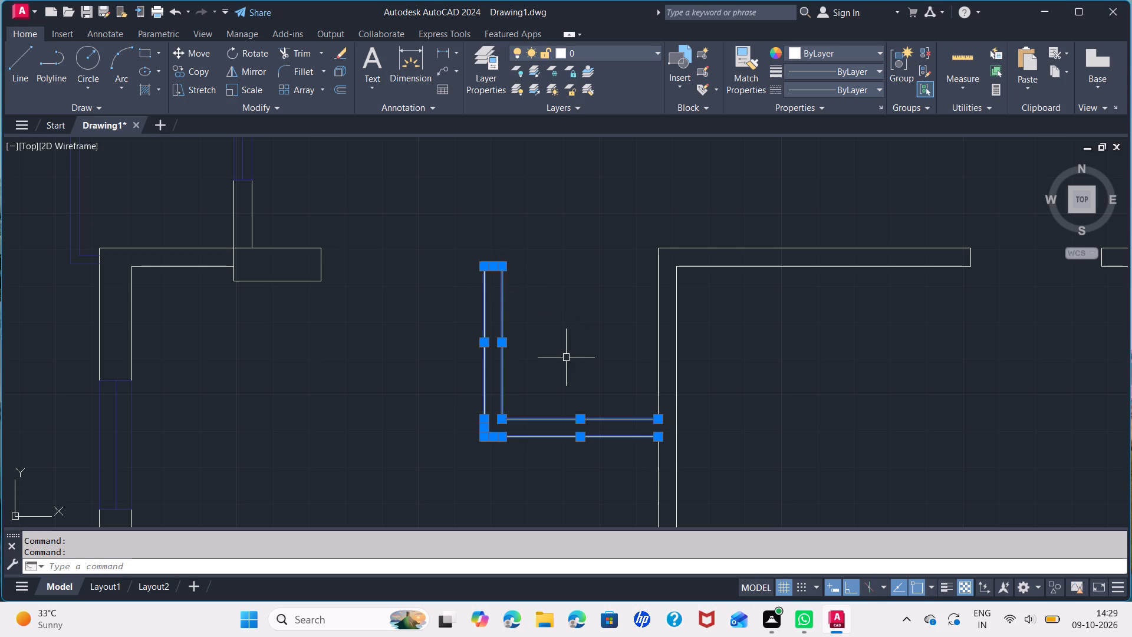
key(m)
key(Return)
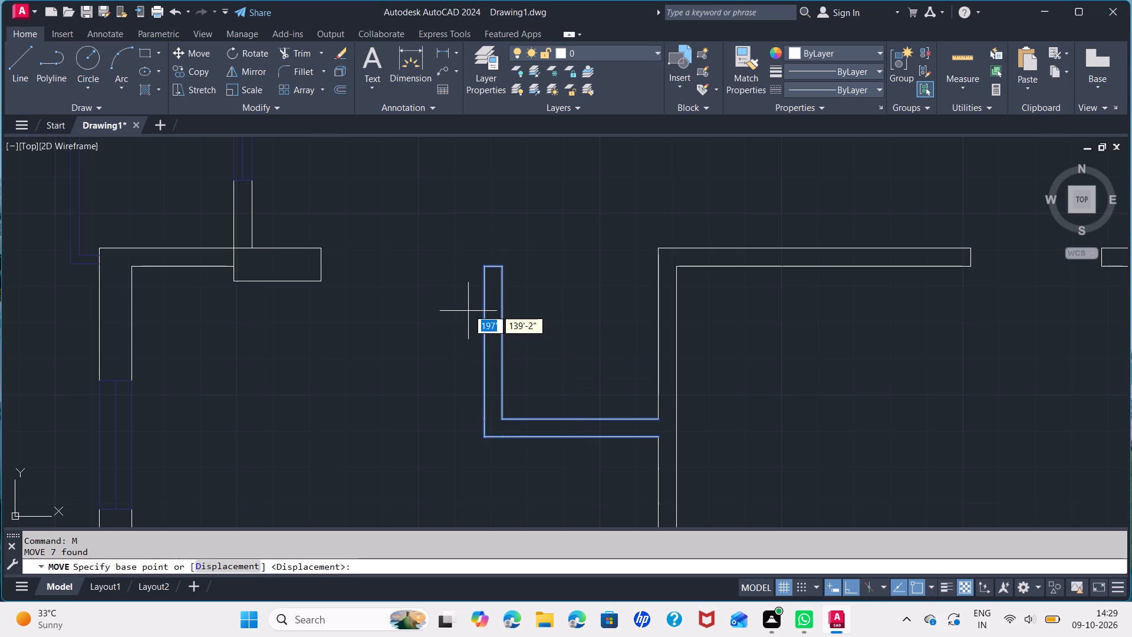
click(503, 267)
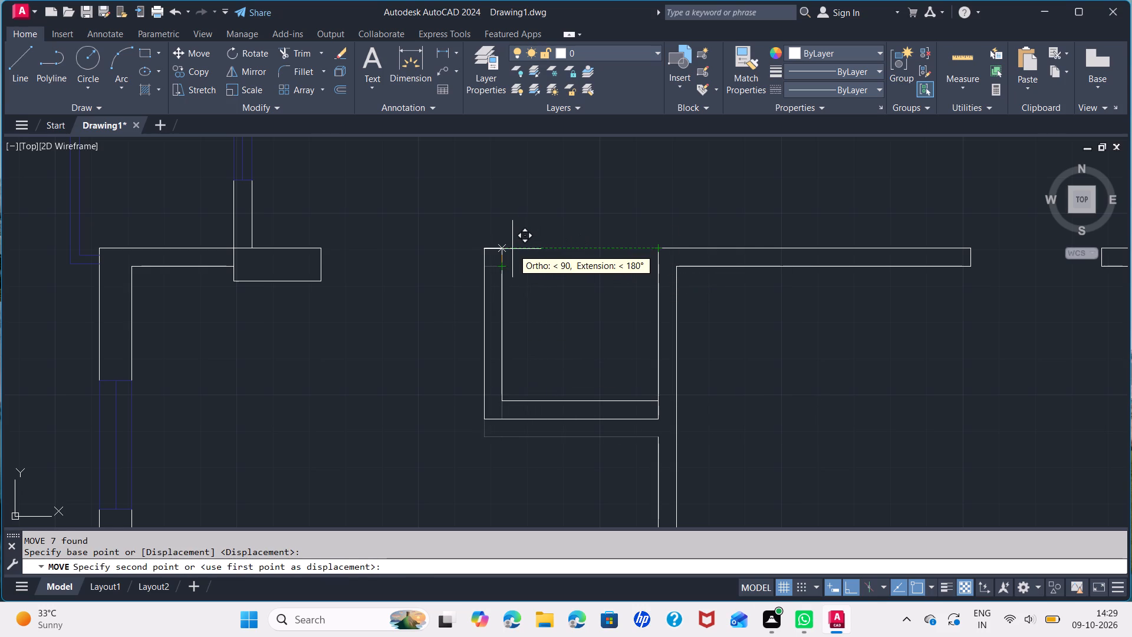
click(503, 250)
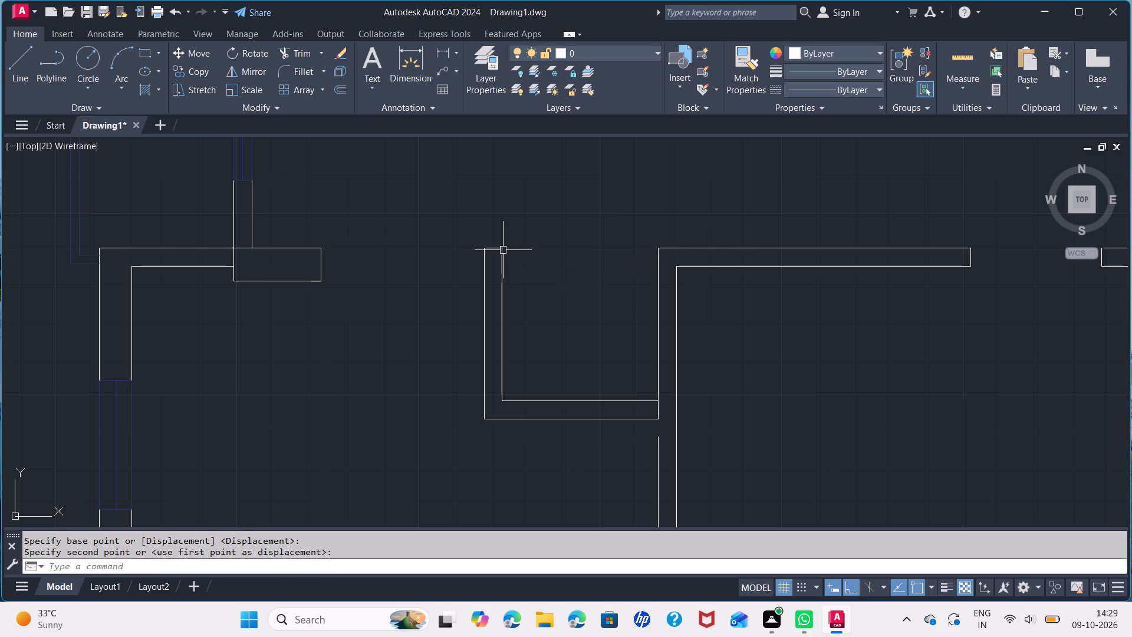
Join the L-shaped interior wall to the adjacent room wall by extending the broken wall line and trimming the segment across the junction.
key(space)
scroll(656, 434, up, 1)
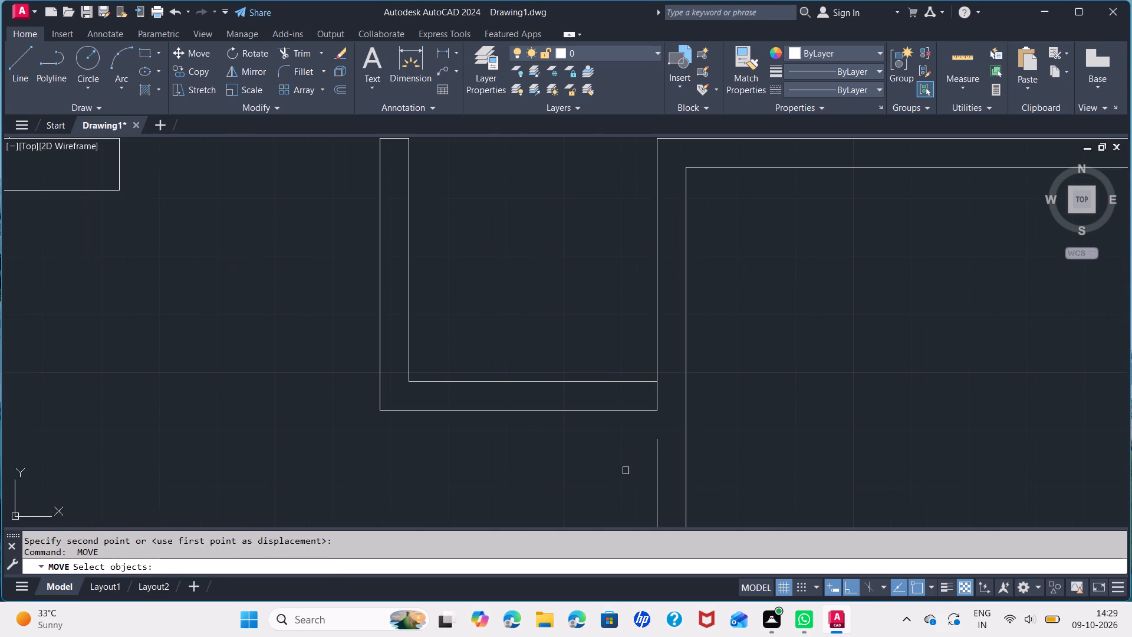
key(Escape)
key(e)
key(x)
key(Return)
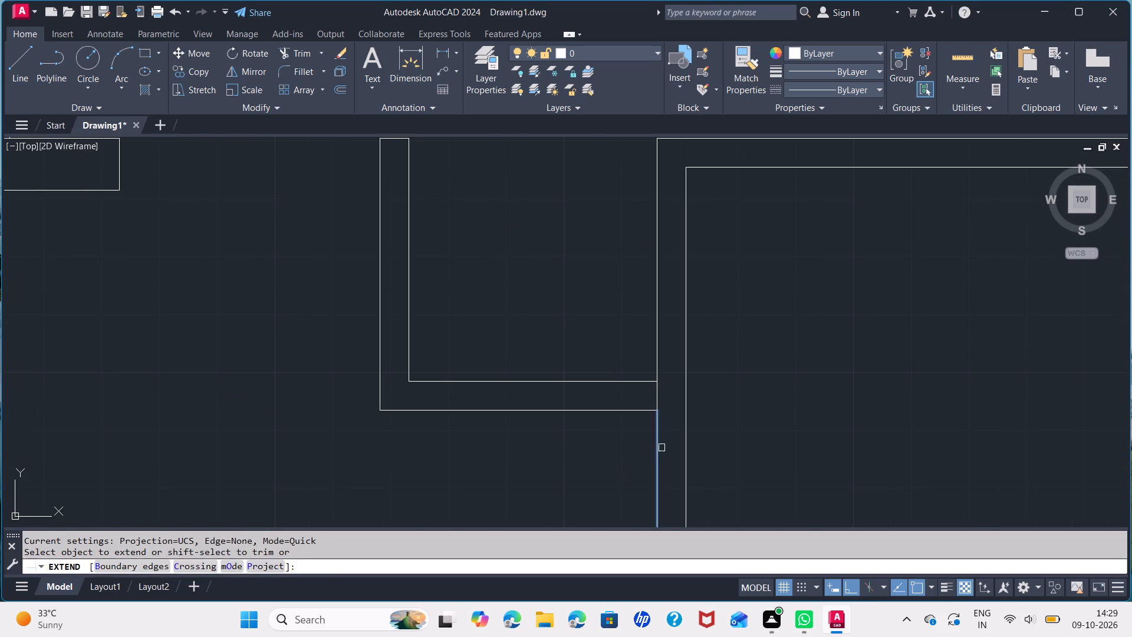
click(659, 452)
key(space)
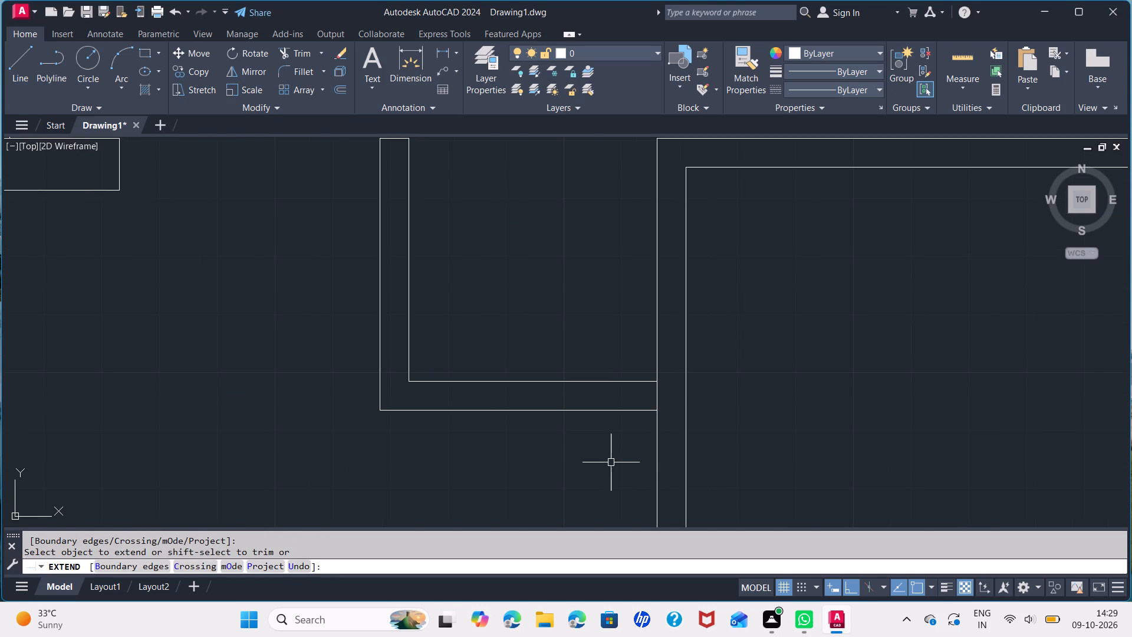
text(TR)
key(Return)
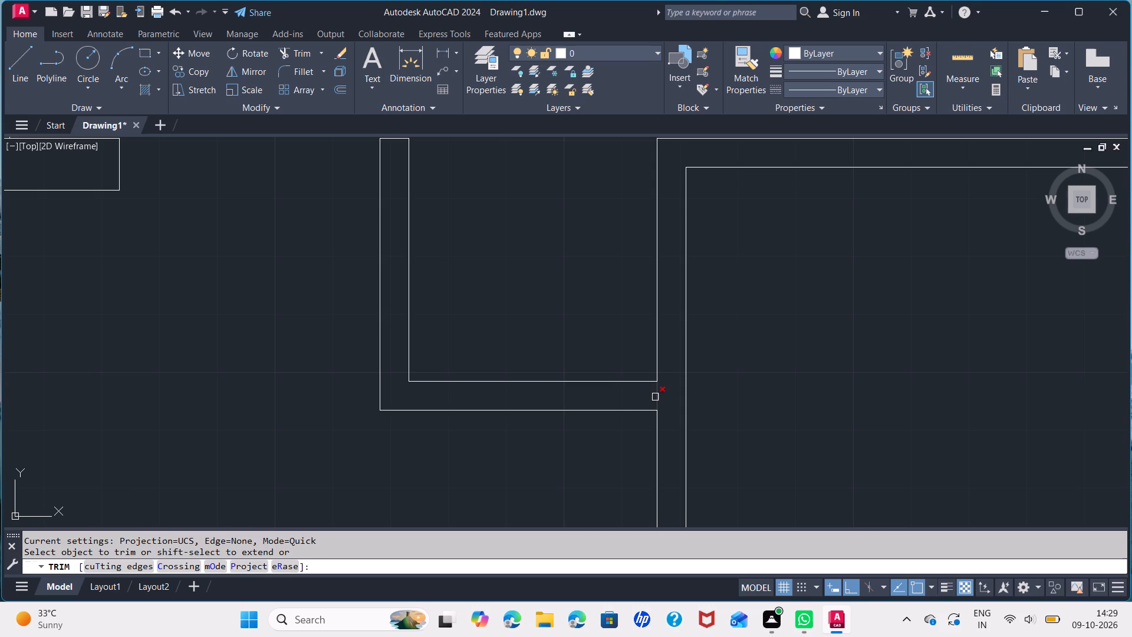
click(655, 397)
key(Escape)
Draw a horizontal line across the recess top, from the L-shaped wall's inner top corner to the adjacent room wall's corner.
scroll(546, 457, down, 1)
middle_drag(561, 380, 508, 425)
scroll(561, 381, down, 1)
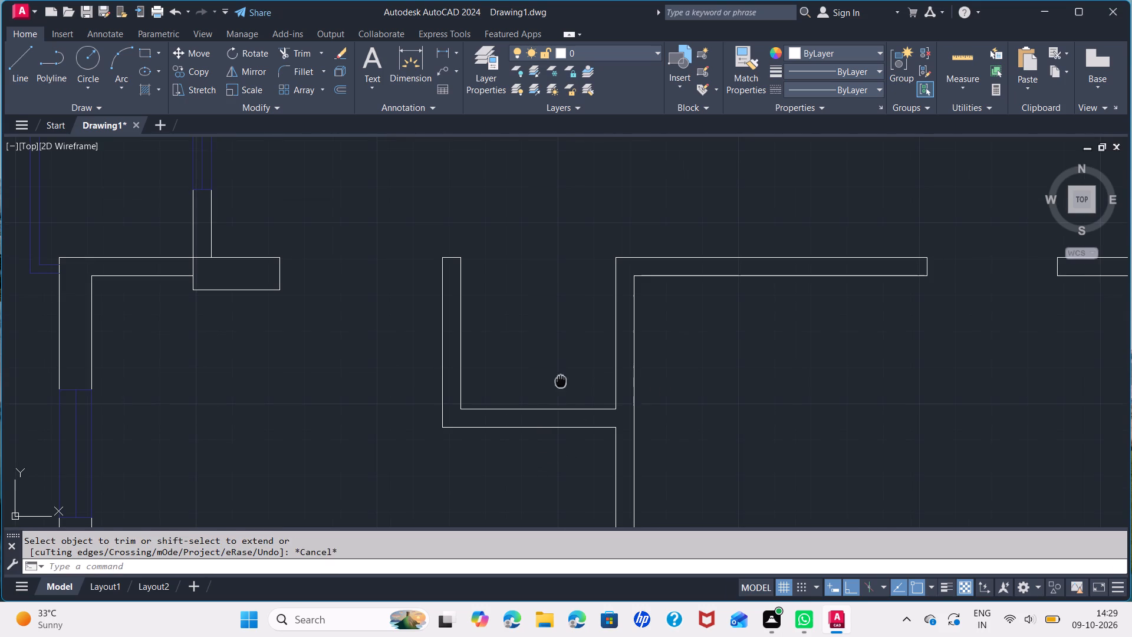
middle_drag(508, 425, 498, 432)
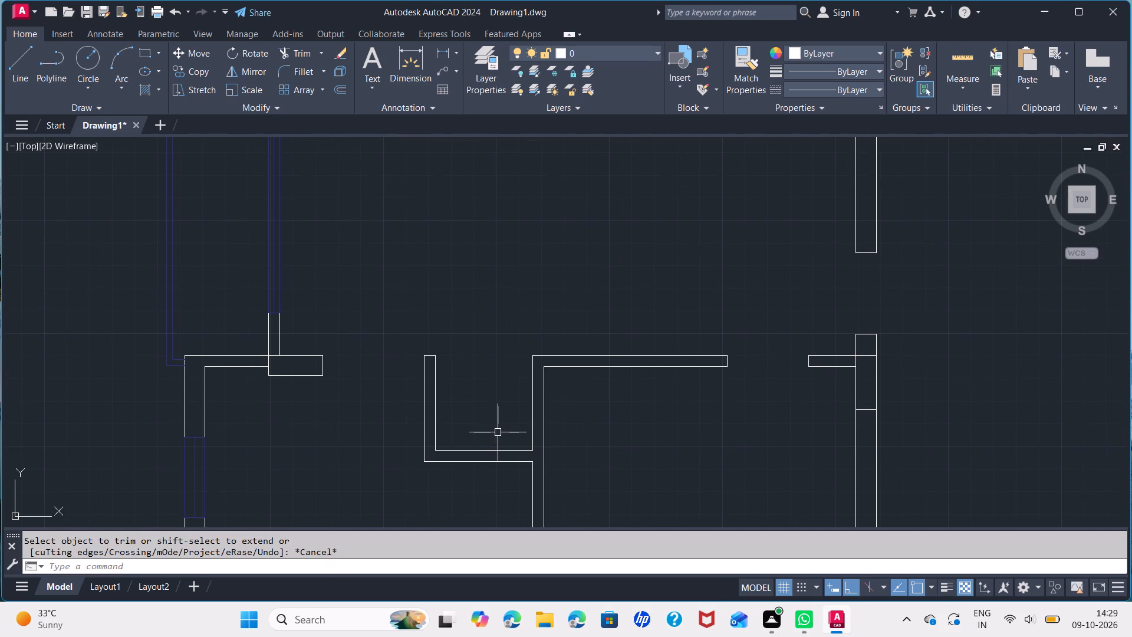
key(l)
key(Return)
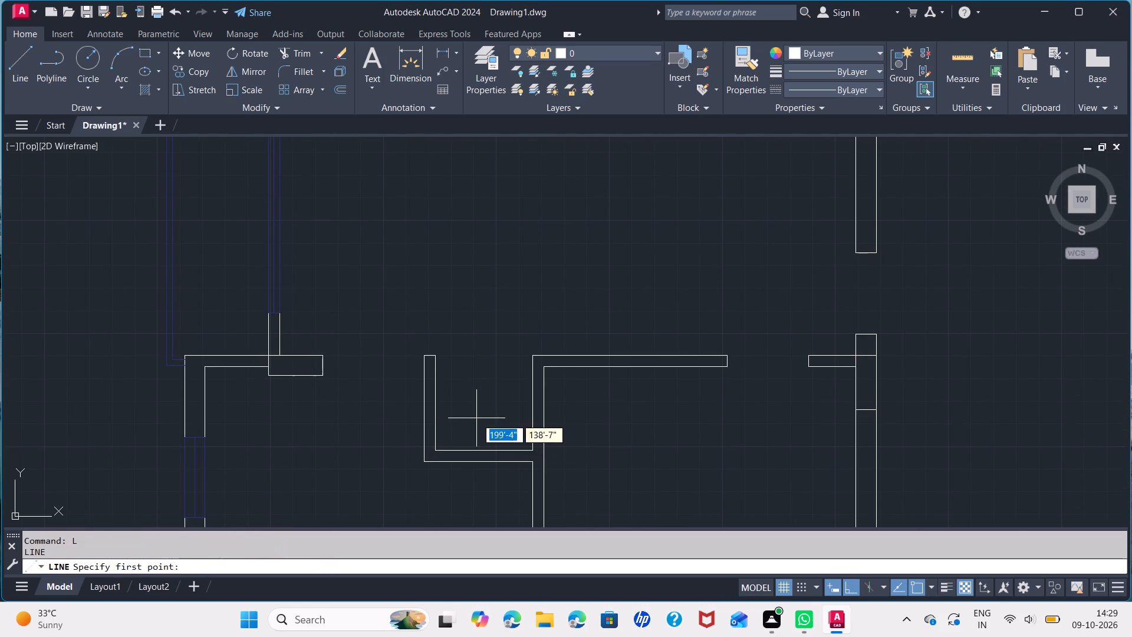
click(437, 359)
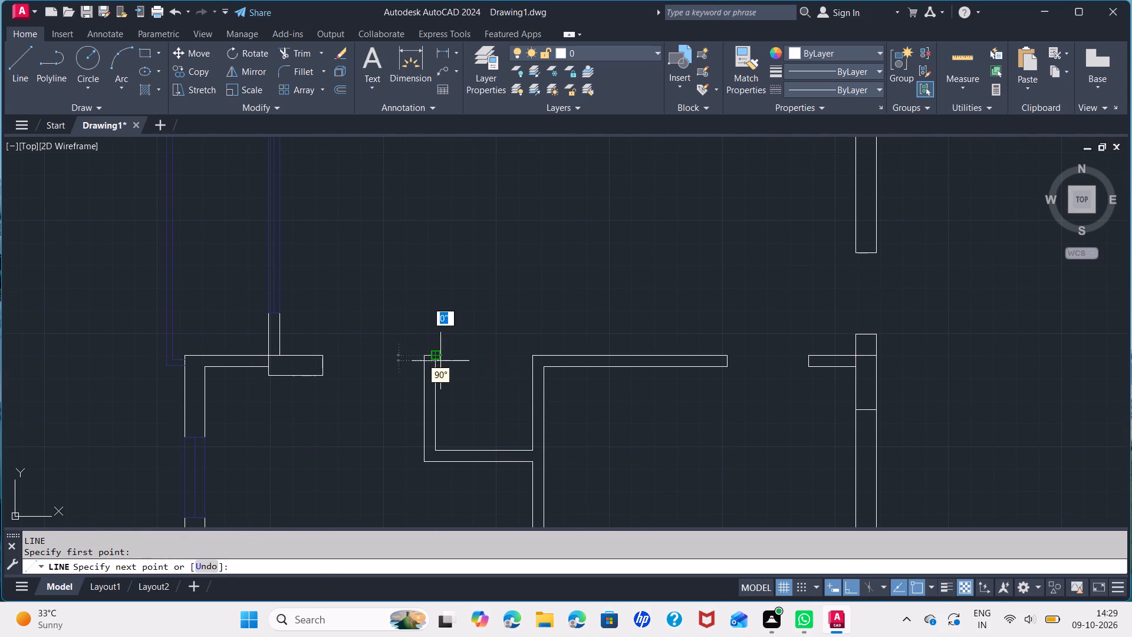
click(531, 354)
key(space)
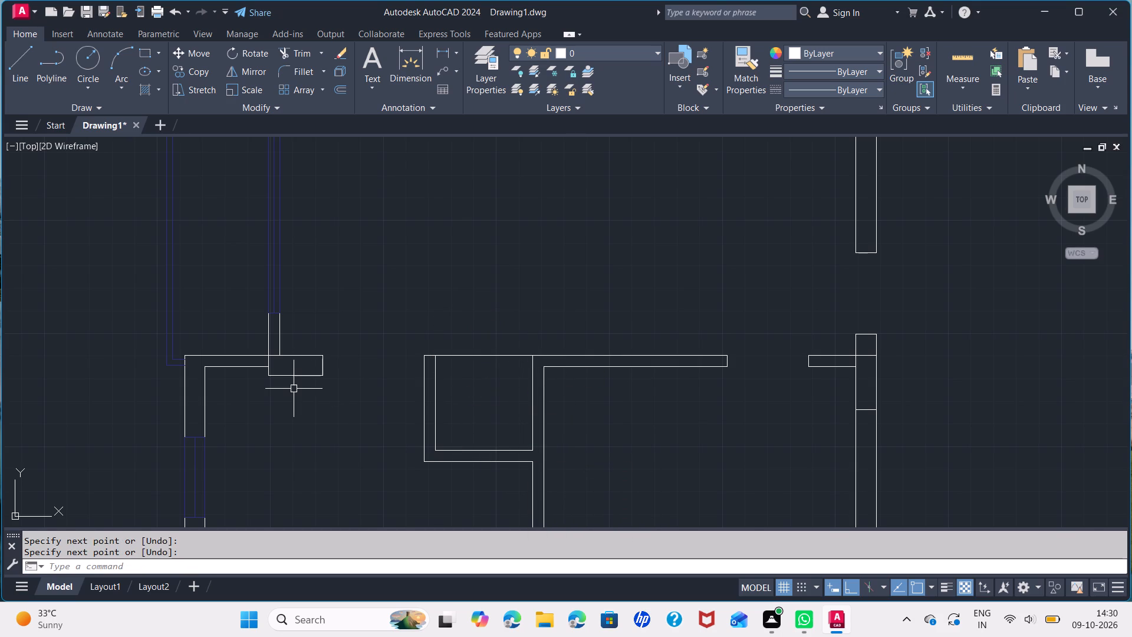
Set the colour of the top edge of the pillar at the plan's bottom-right corner to red 237,31,36.
scroll(294, 389, down, 2)
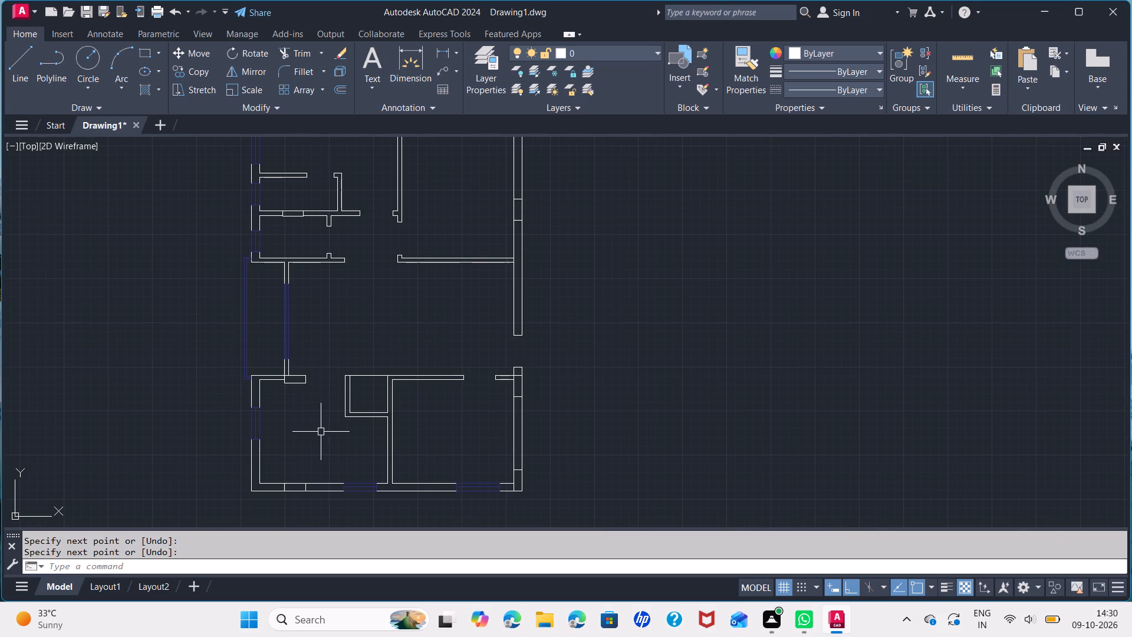
middle_drag(336, 321, 420, 331)
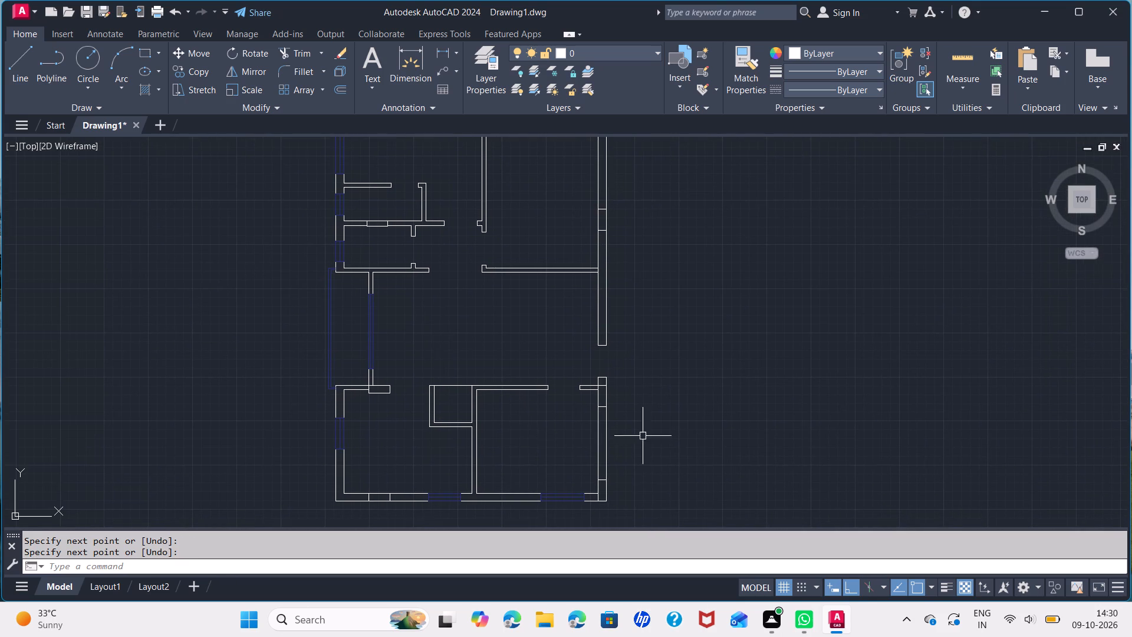
scroll(611, 501, up, 1)
click(595, 469)
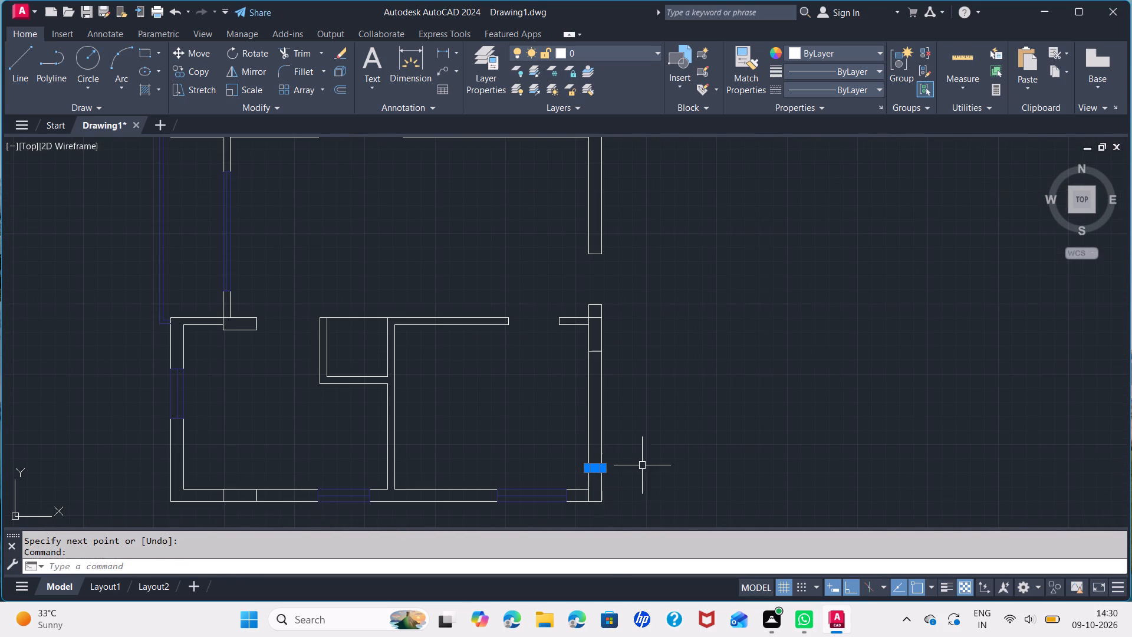
click(795, 55)
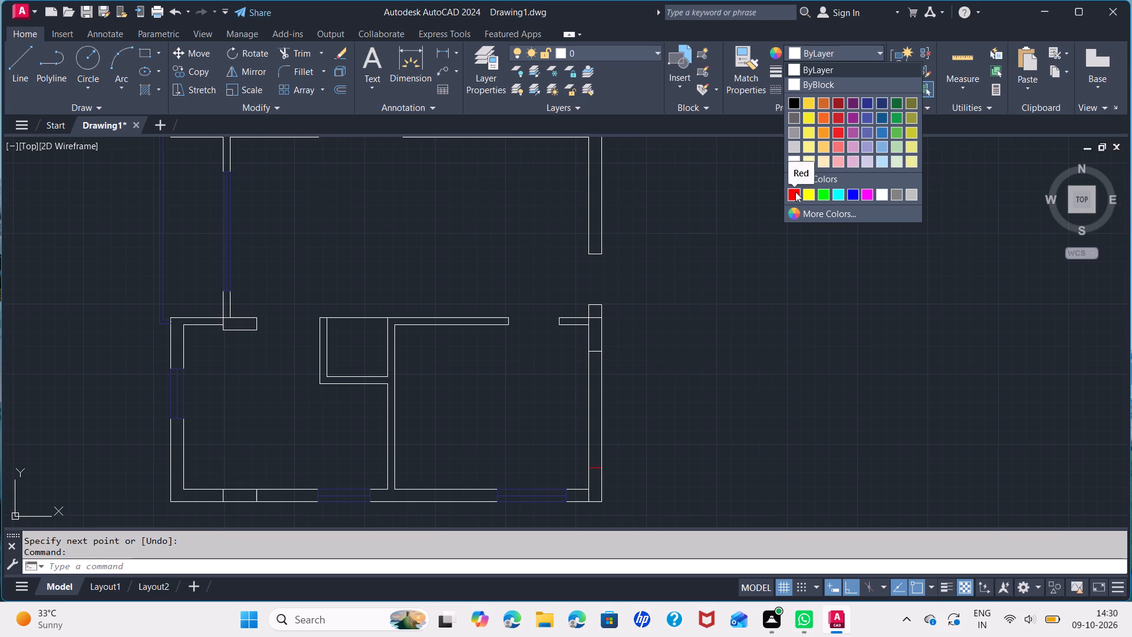
click(834, 130)
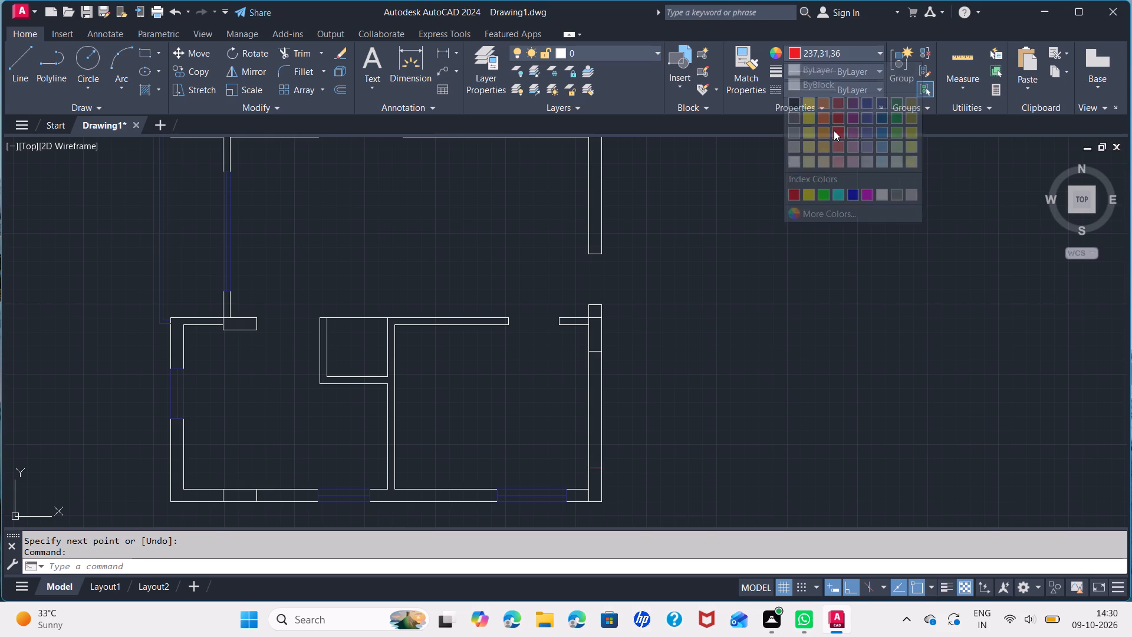
Match the red edge's properties onto the two side edges and bottom edge of the bottom-right corner pillar.
click(736, 48)
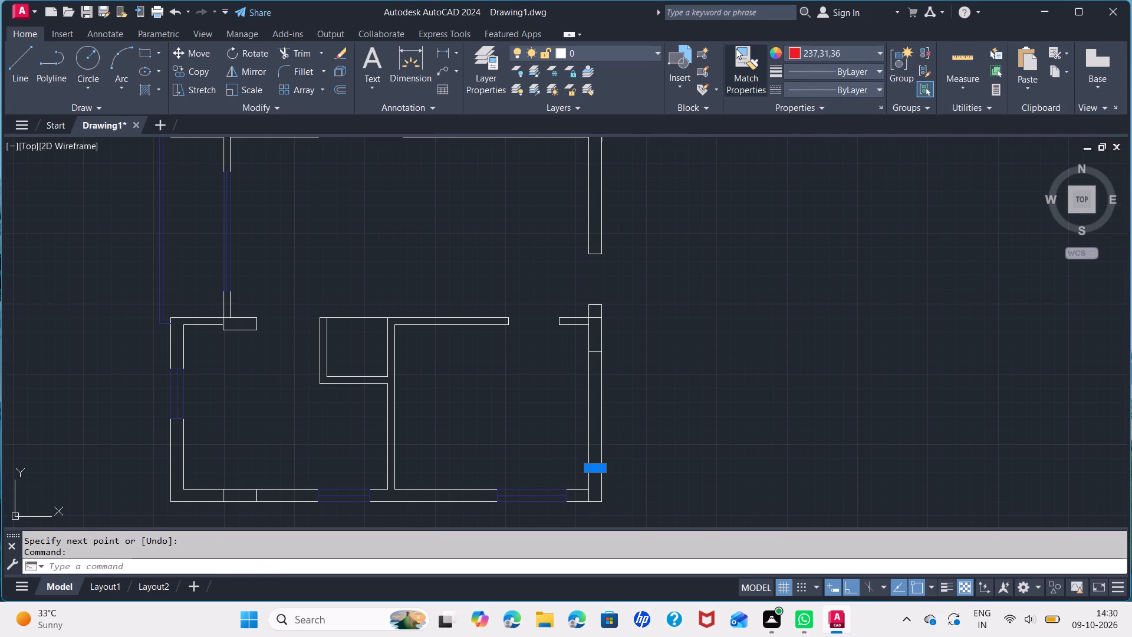
scroll(595, 486, up, 1)
click(602, 496)
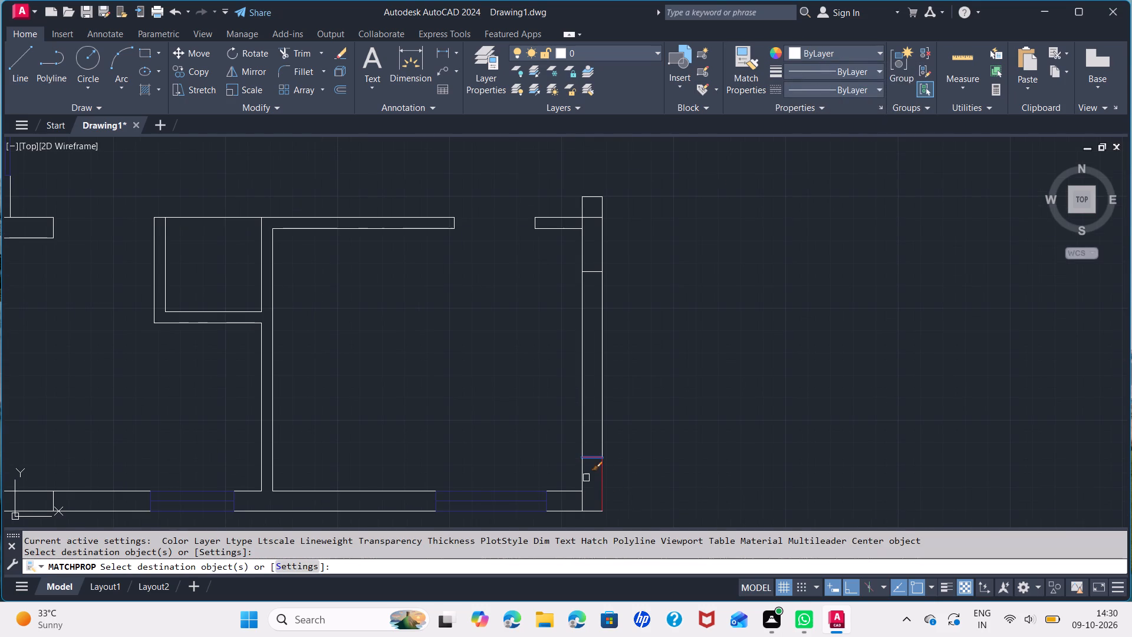
click(581, 474)
click(592, 515)
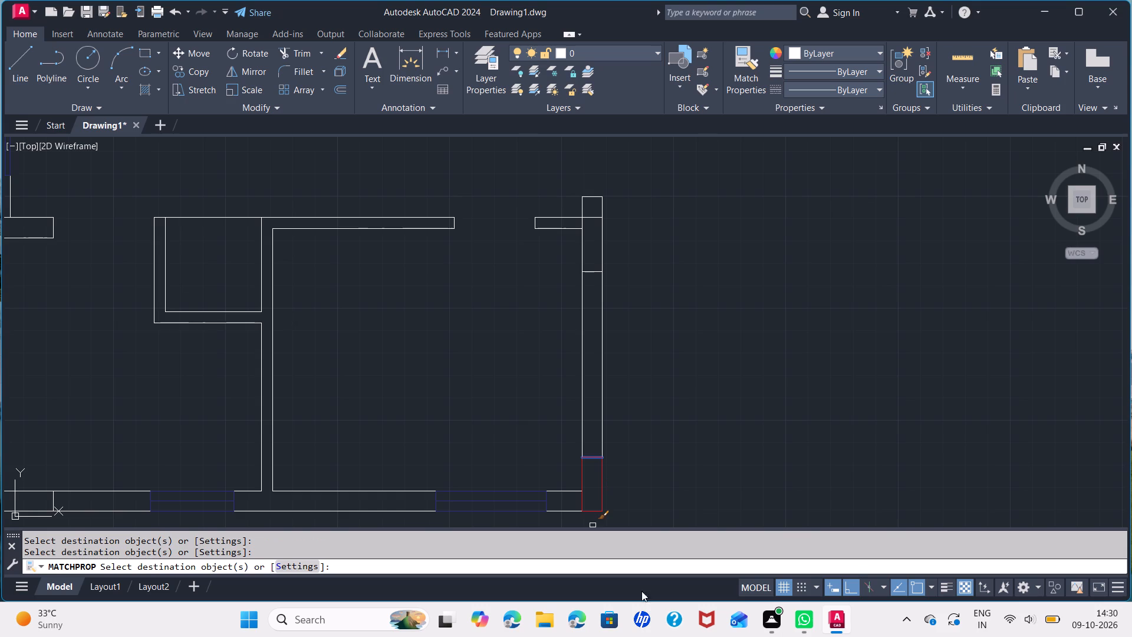
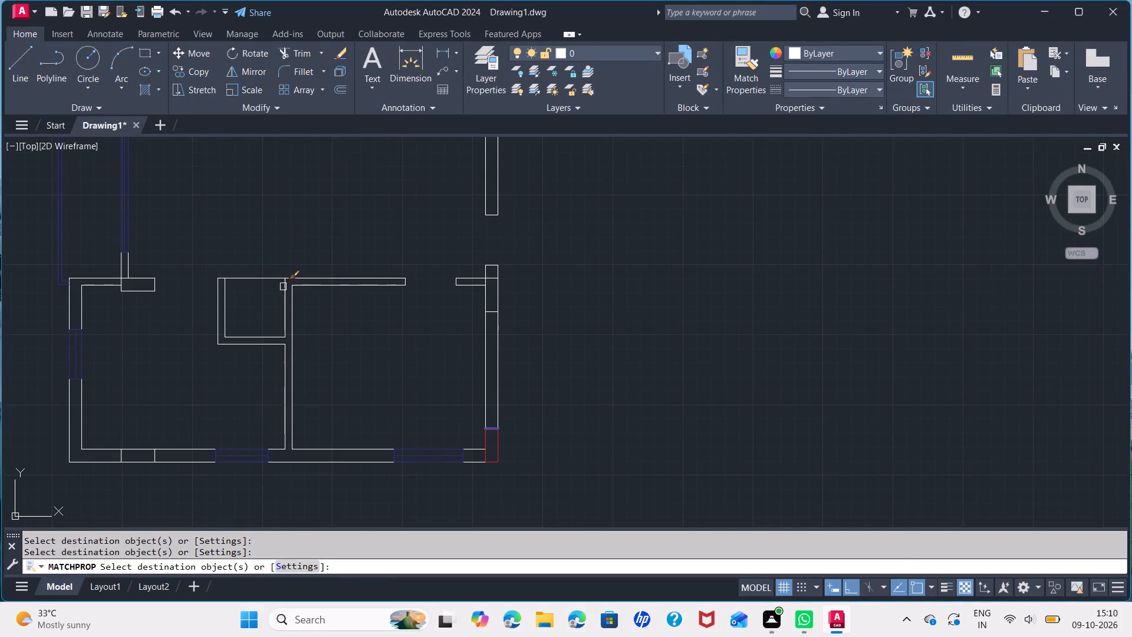
Match the red properties onto the edges of the pillar in the bottom outer wall near the plan's bottom-left corner.
click(141, 451)
scroll(152, 459, up, 2)
middle_drag(152, 459, 774, 344)
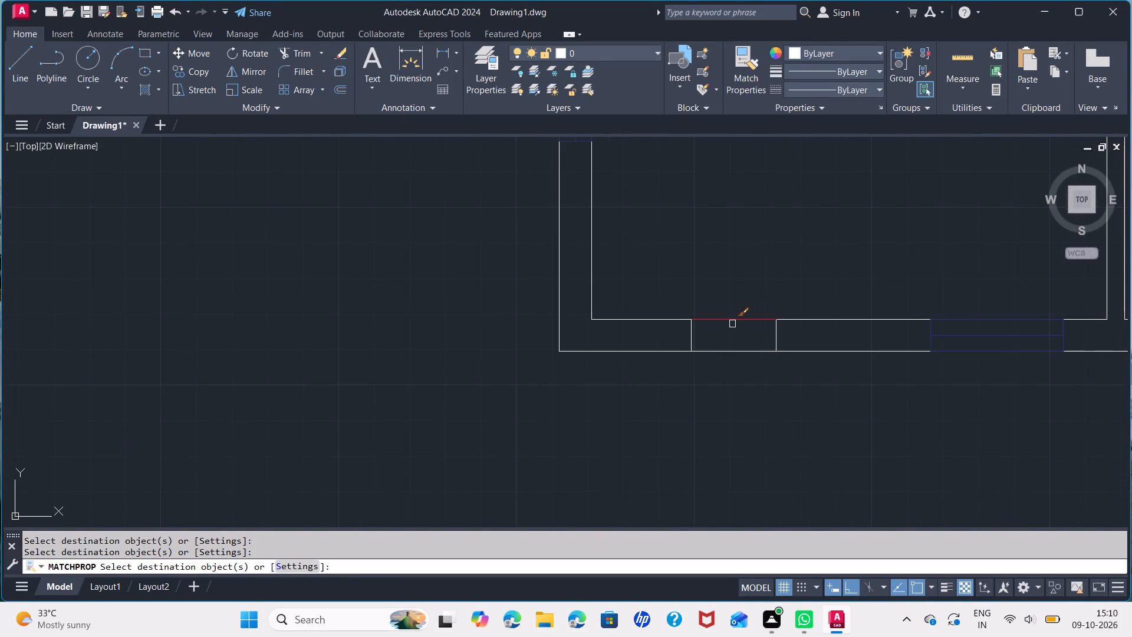
click(690, 334)
click(688, 342)
click(703, 354)
click(779, 337)
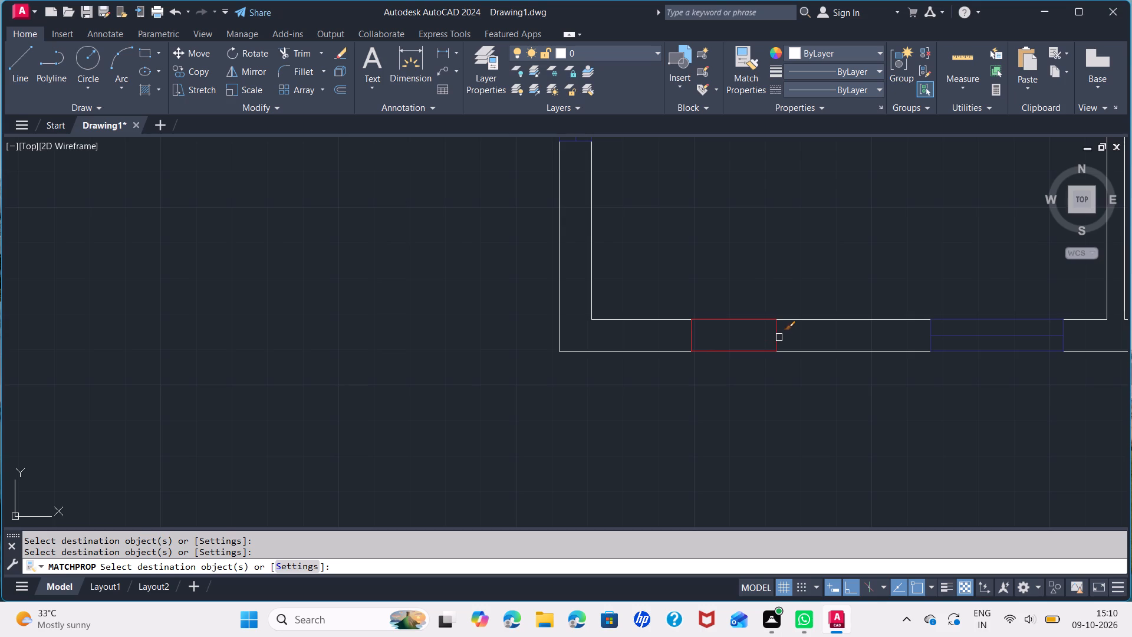
Match the red properties onto the four edges of the right outer wall pillar beside the lower room's short wall stub.
scroll(765, 238, down, 2)
middle_drag(804, 186, 559, 382)
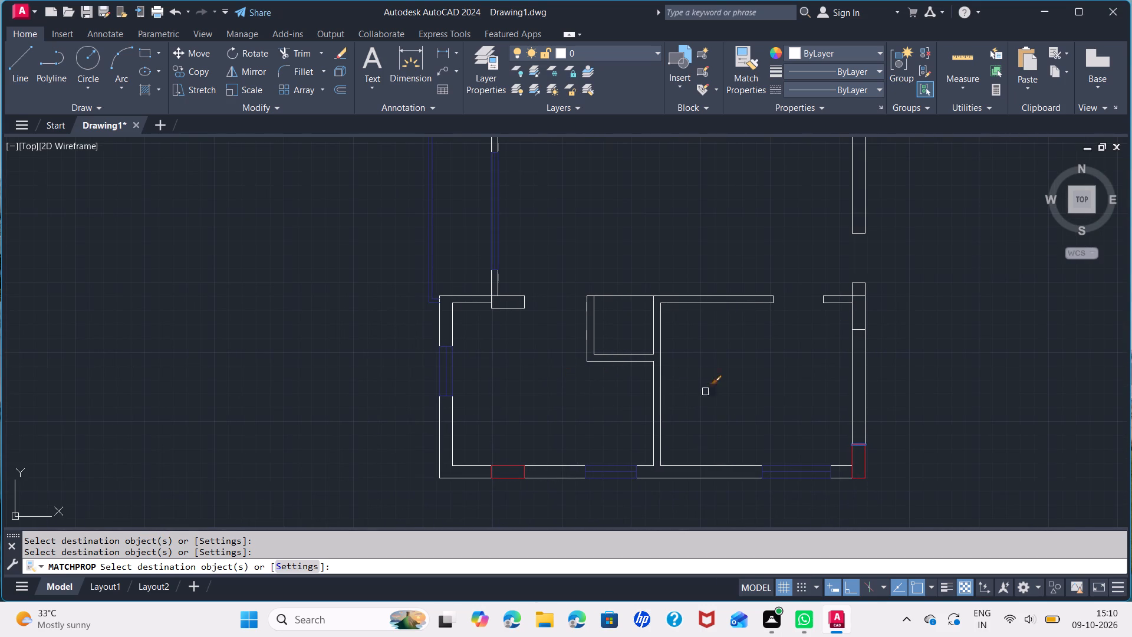
scroll(851, 310, up, 3)
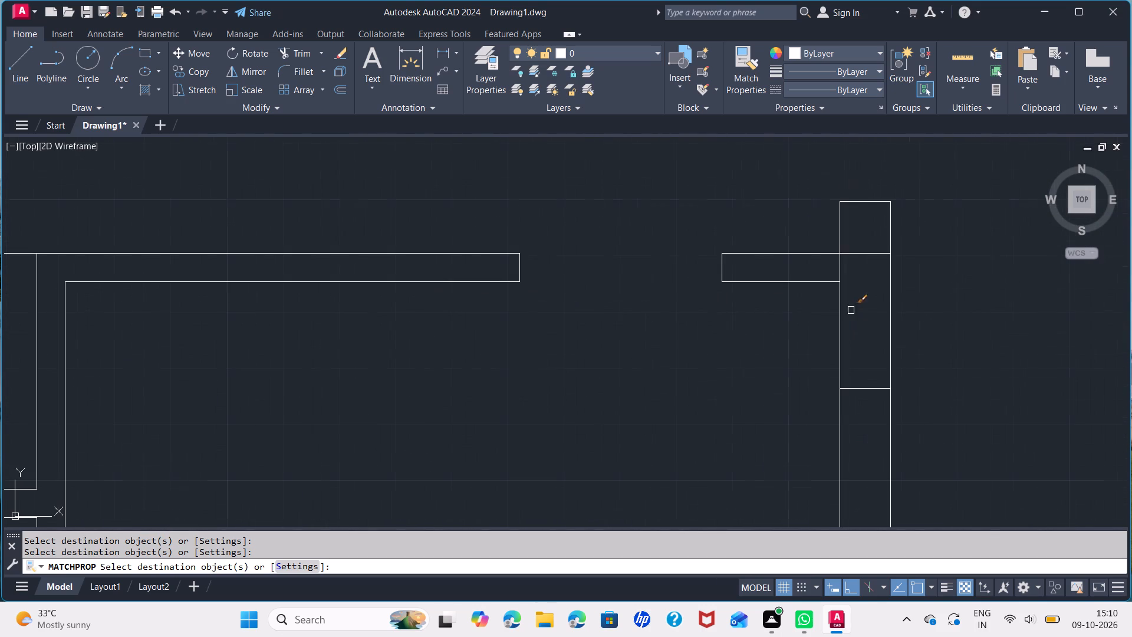
click(852, 252)
click(839, 294)
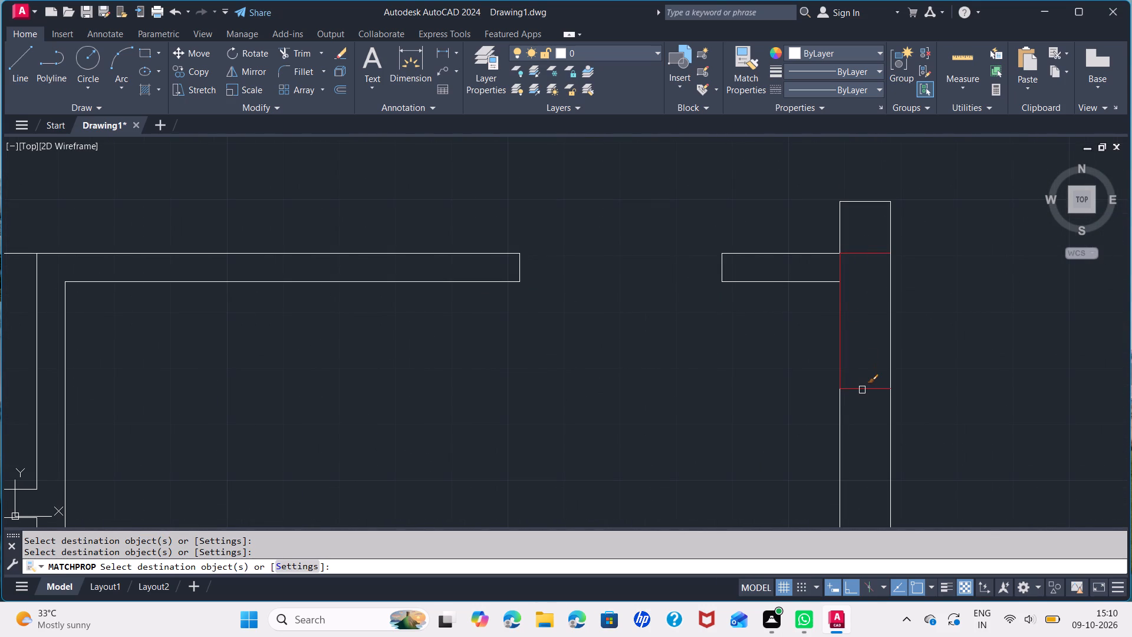
click(862, 390)
click(887, 348)
Match the red properties onto the edges of the pillar at the end of the lower-left room's top wall.
scroll(831, 221, down, 3)
middle_drag(821, 208, 819, 398)
scroll(516, 434, up, 4)
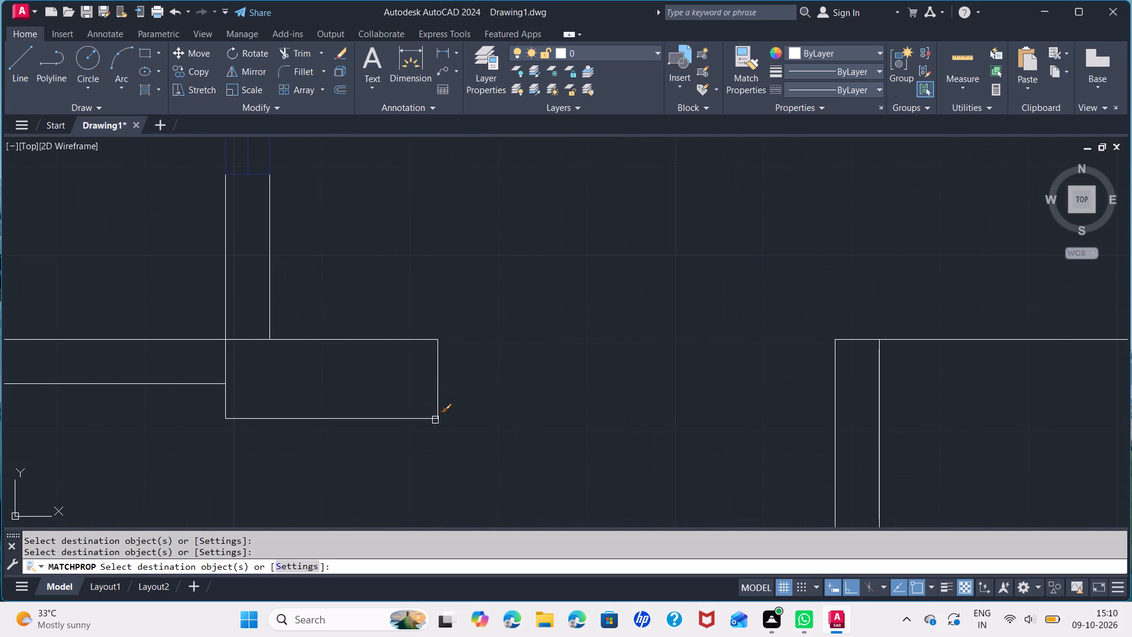
click(435, 420)
click(433, 343)
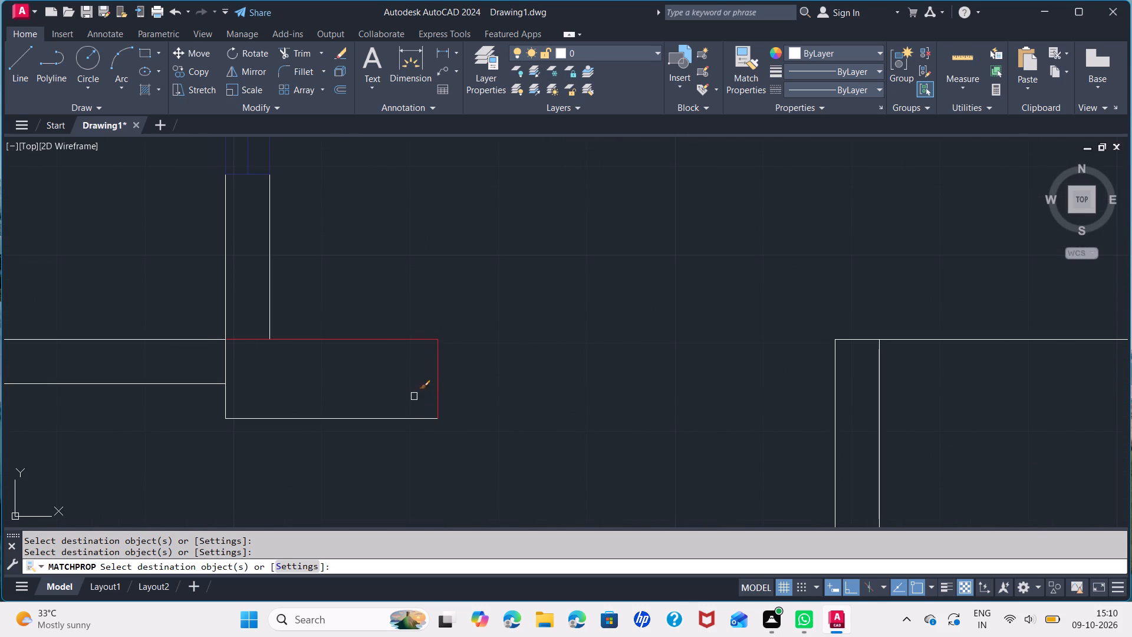
click(414, 419)
click(226, 365)
click(226, 388)
Match the red properties onto the pillar in the horizontal interior wall below the small upper-left room.
scroll(354, 381, down, 4)
middle_drag(422, 297, 422, 372)
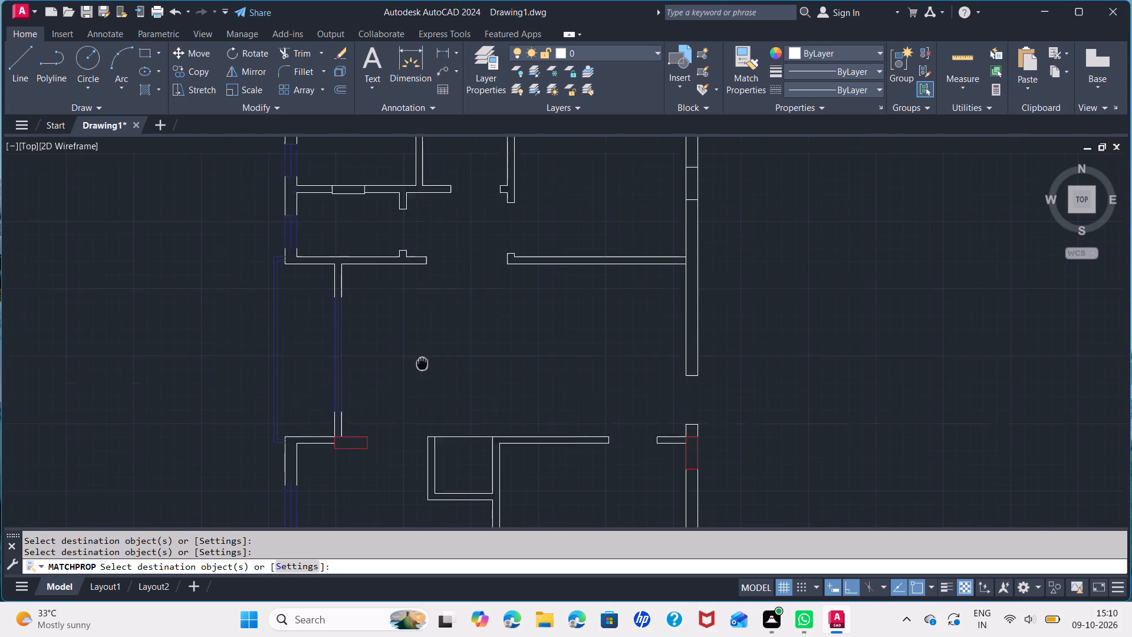
middle_drag(422, 372, 422, 514)
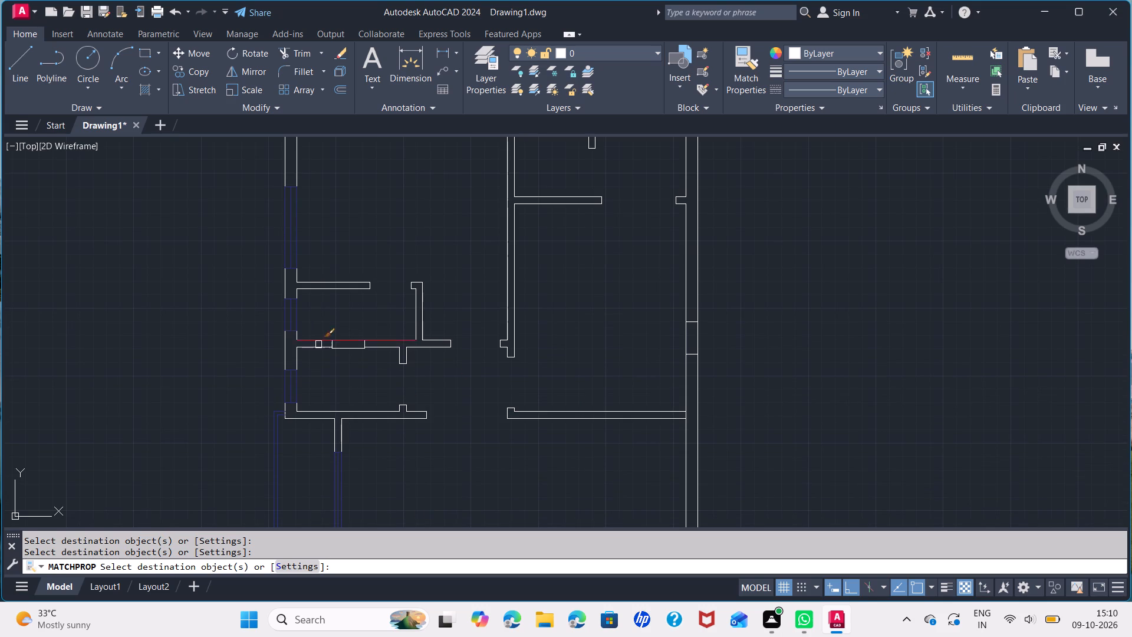
scroll(330, 353, up, 4)
click(332, 330)
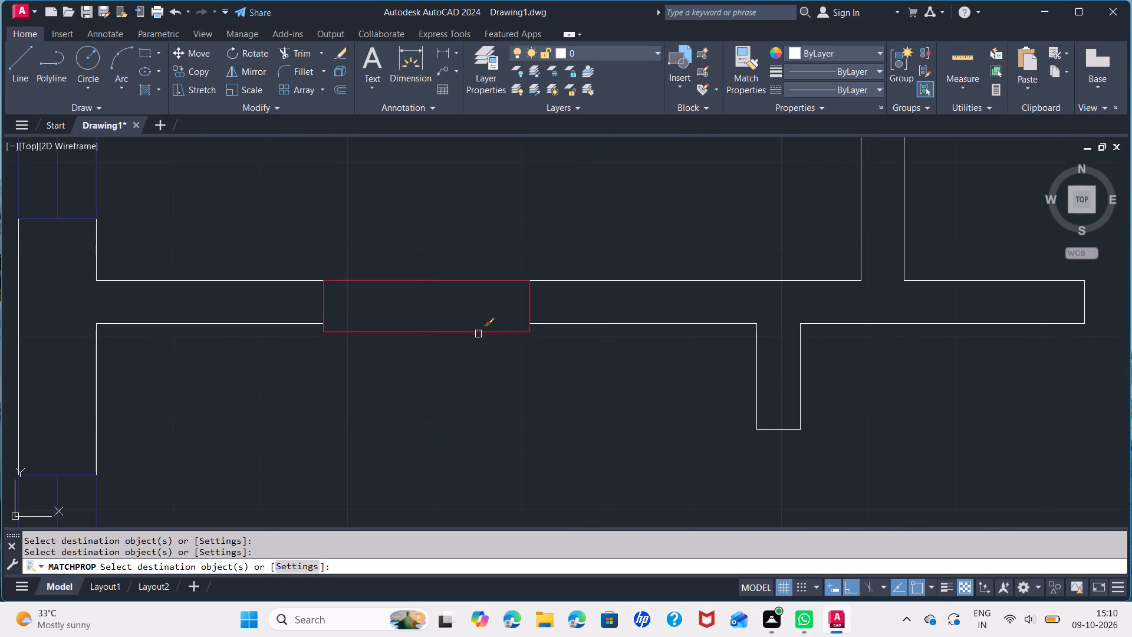
click(478, 334)
Match the red properties onto the pillar in the top outer wall near the plan's top-left corner.
scroll(620, 333, down, 3)
middle_drag(630, 280, 591, 468)
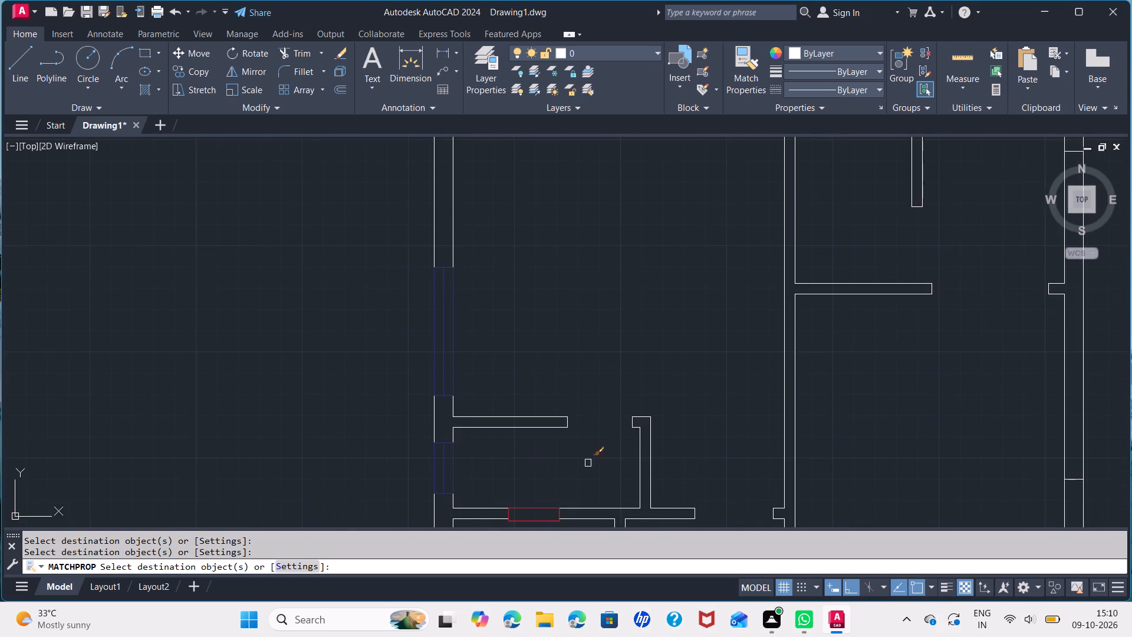
scroll(557, 334, down, 1)
middle_drag(584, 287, 584, 413)
scroll(549, 311, up, 3)
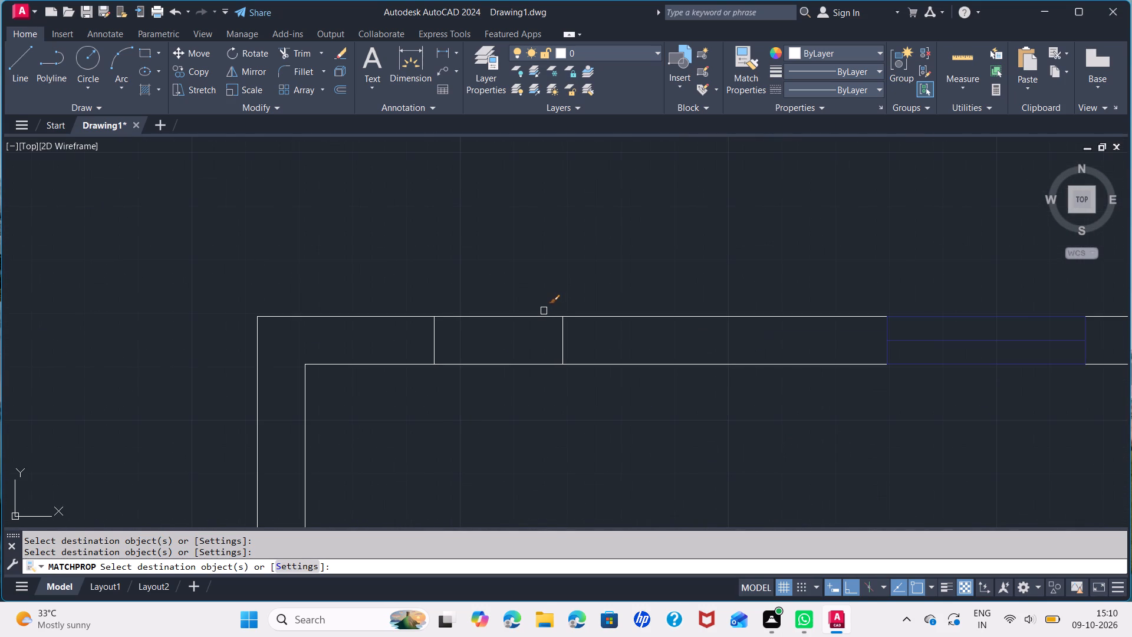
click(543, 319)
Match the red properties onto the four edges of the pillar at the top end of the right outer wall.
scroll(589, 382, down, 3)
middle_drag(718, 426, 587, 373)
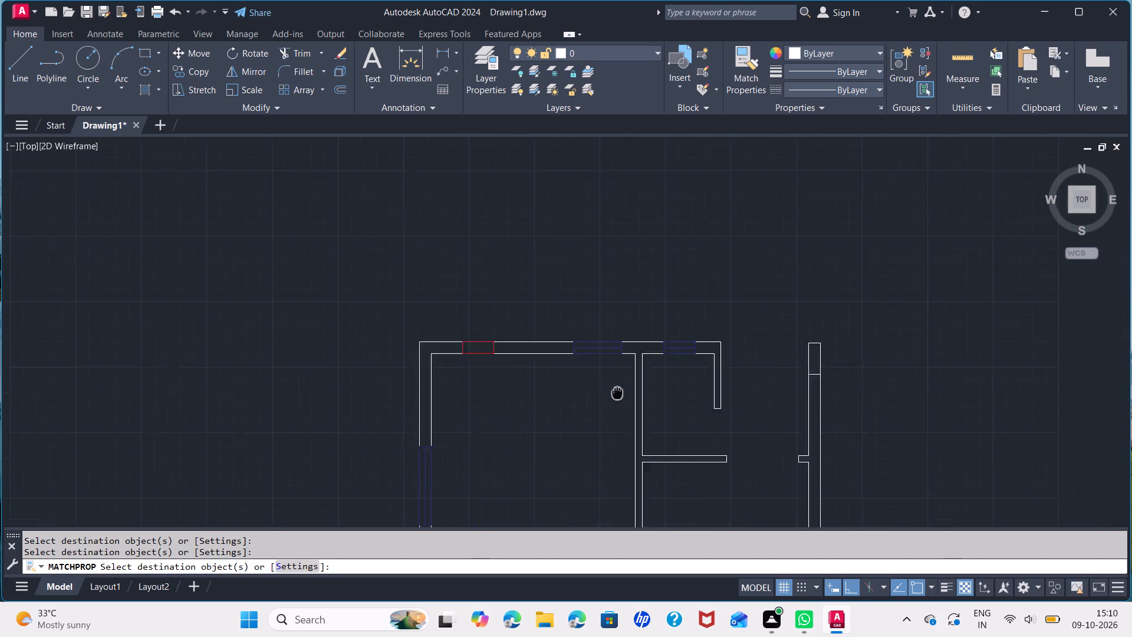
middle_drag(587, 373, 458, 235)
scroll(644, 210, up, 2)
click(643, 208)
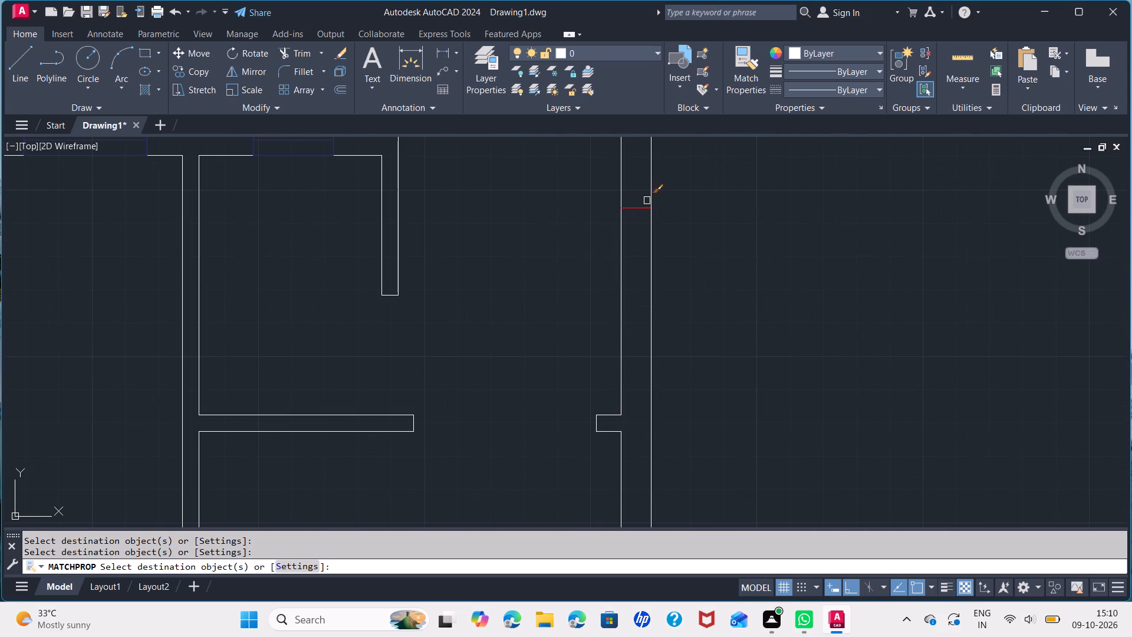
click(652, 186)
click(623, 174)
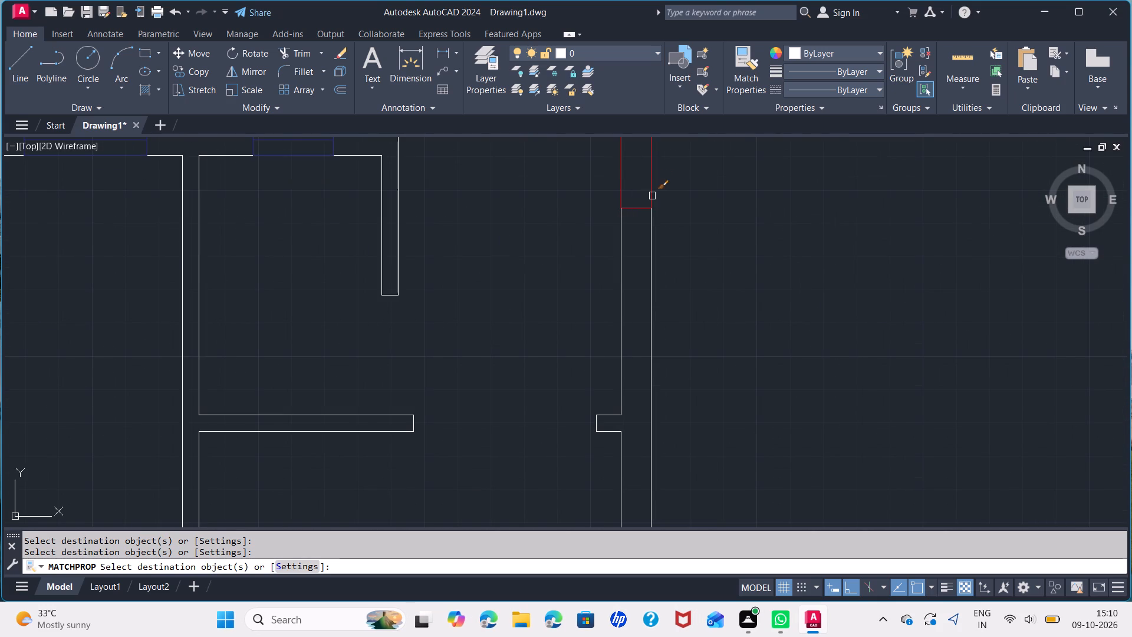
scroll(653, 196, down, 1)
middle_drag(654, 205, 638, 278)
click(626, 224)
Match the red properties onto the four edges of the pillar midway along the right outer wall, and finish matching.
scroll(703, 320, down, 2)
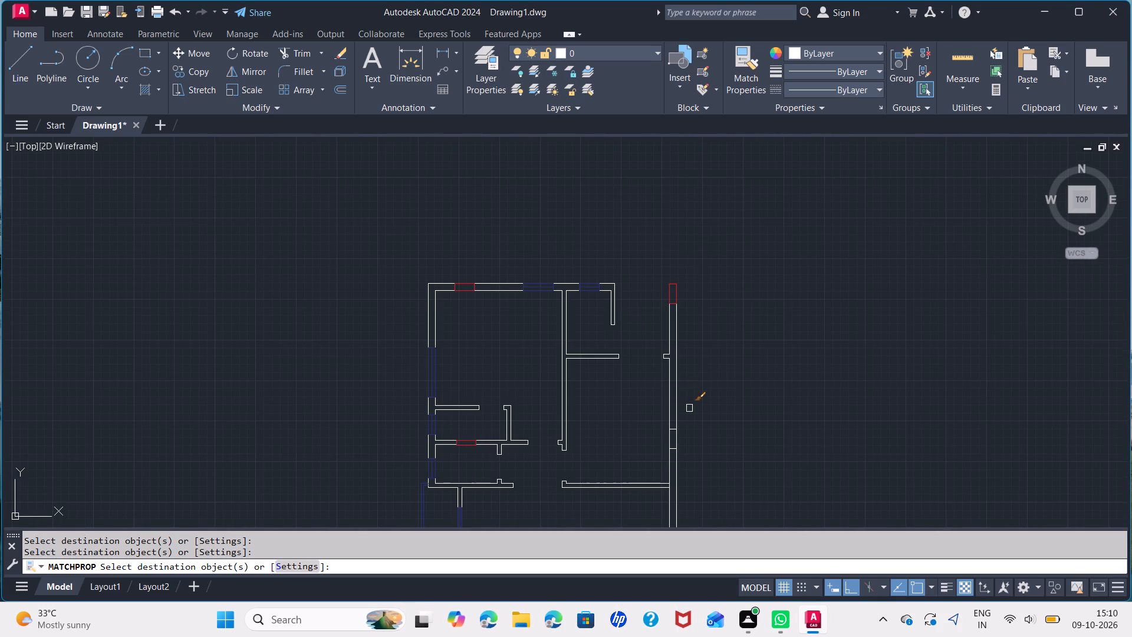
middle_drag(689, 409, 663, 249)
scroll(647, 289, up, 2)
click(644, 288)
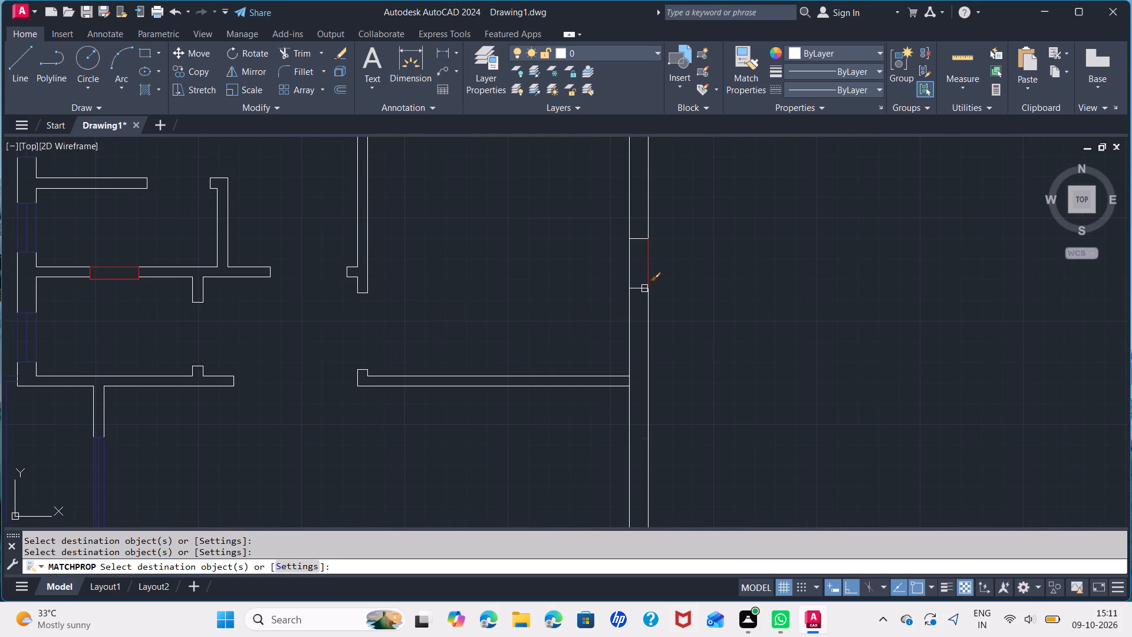
click(640, 285)
click(636, 239)
click(631, 257)
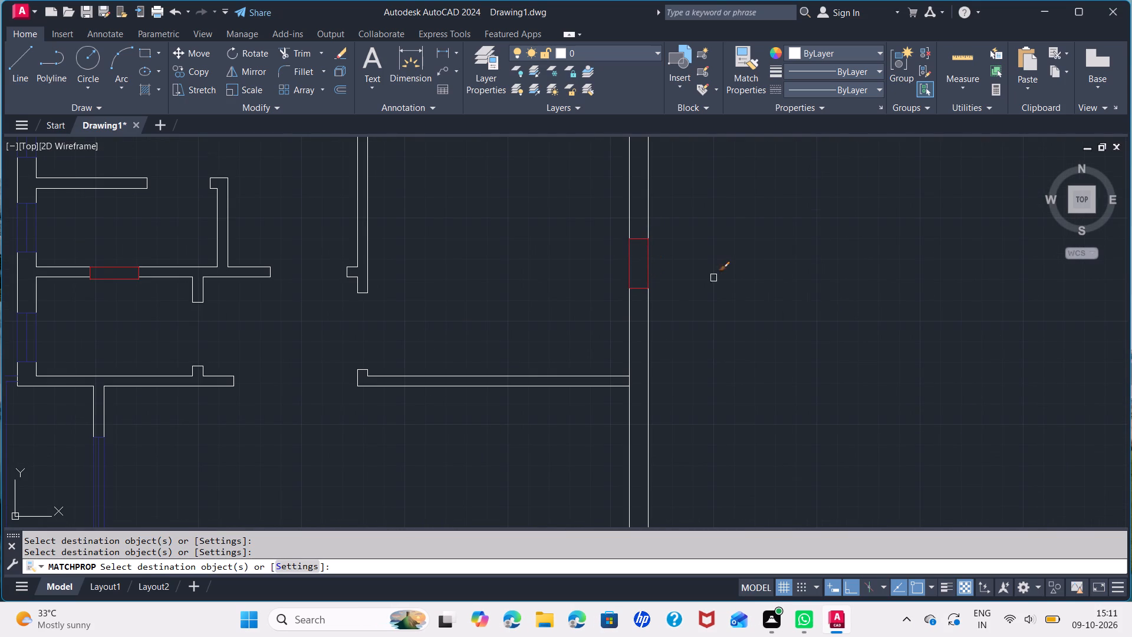
scroll(739, 283, down, 1)
key(Escape)
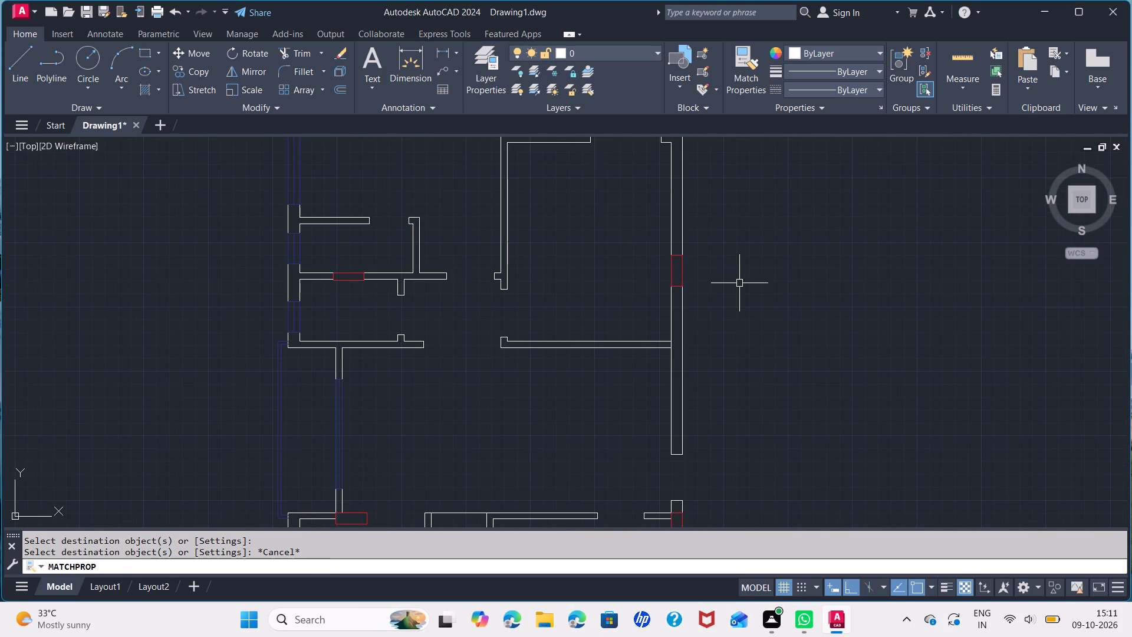
In the top-left room, draw lines from the red pillar's lower-left corner about 5'-11" down, then 2' left to the outer wall's window edge.
scroll(745, 288, down, 2)
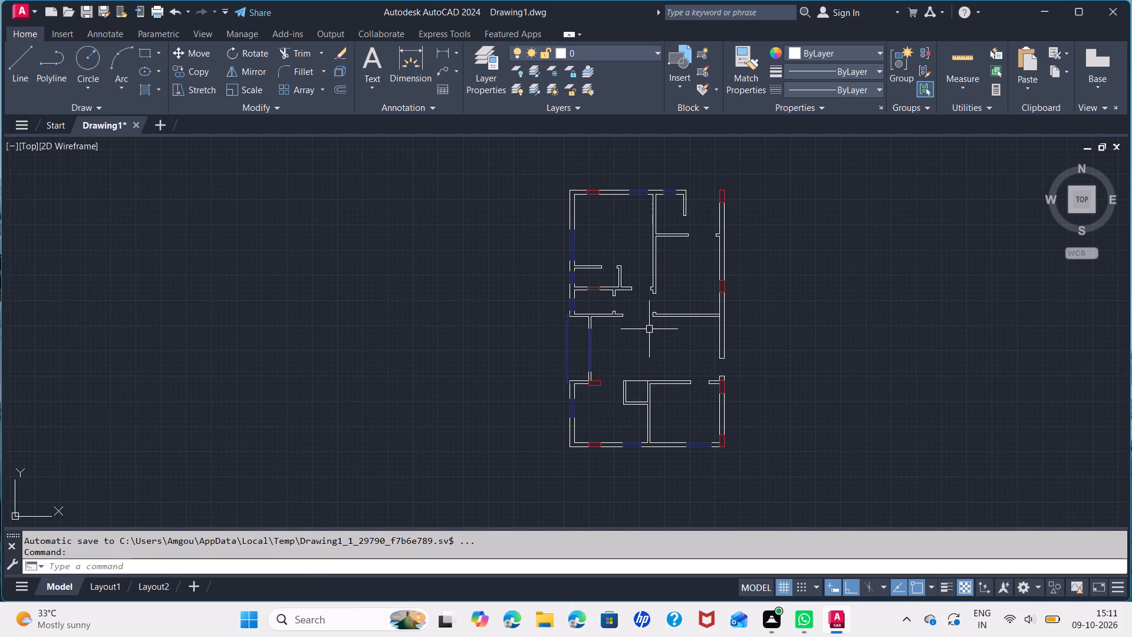
scroll(592, 264, up, 1)
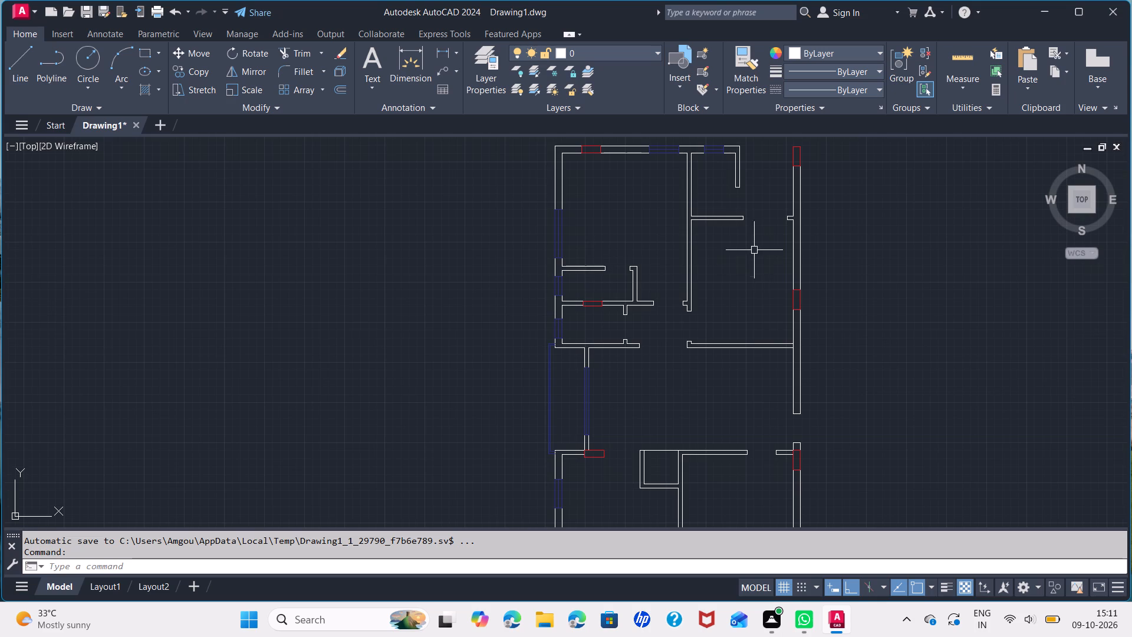
middle_drag(745, 244, 627, 251)
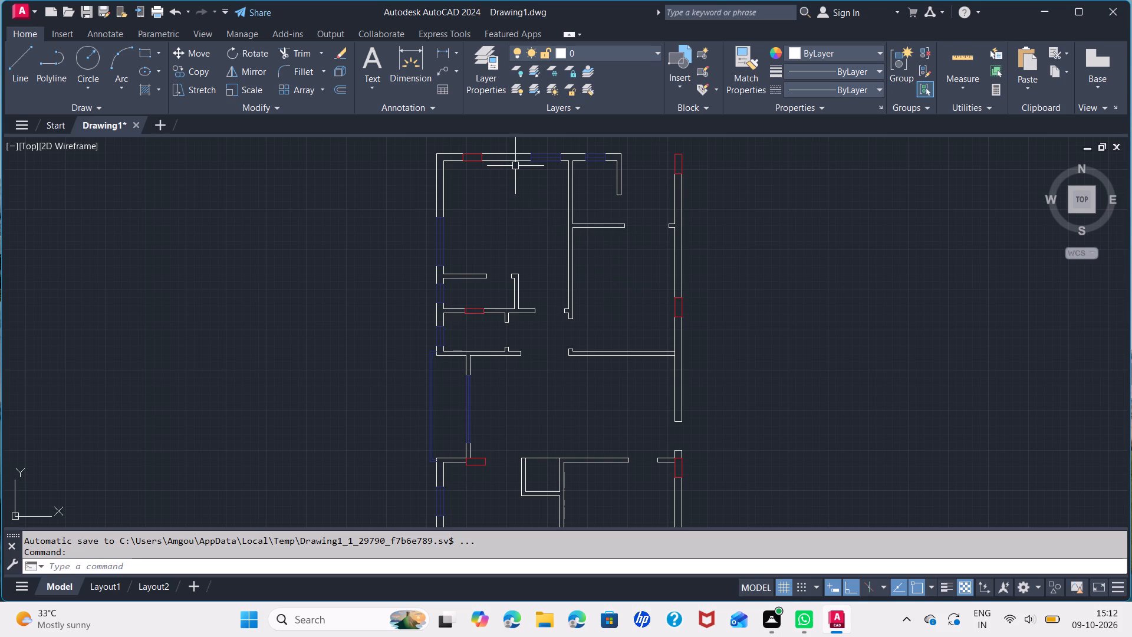
scroll(456, 178, up, 1)
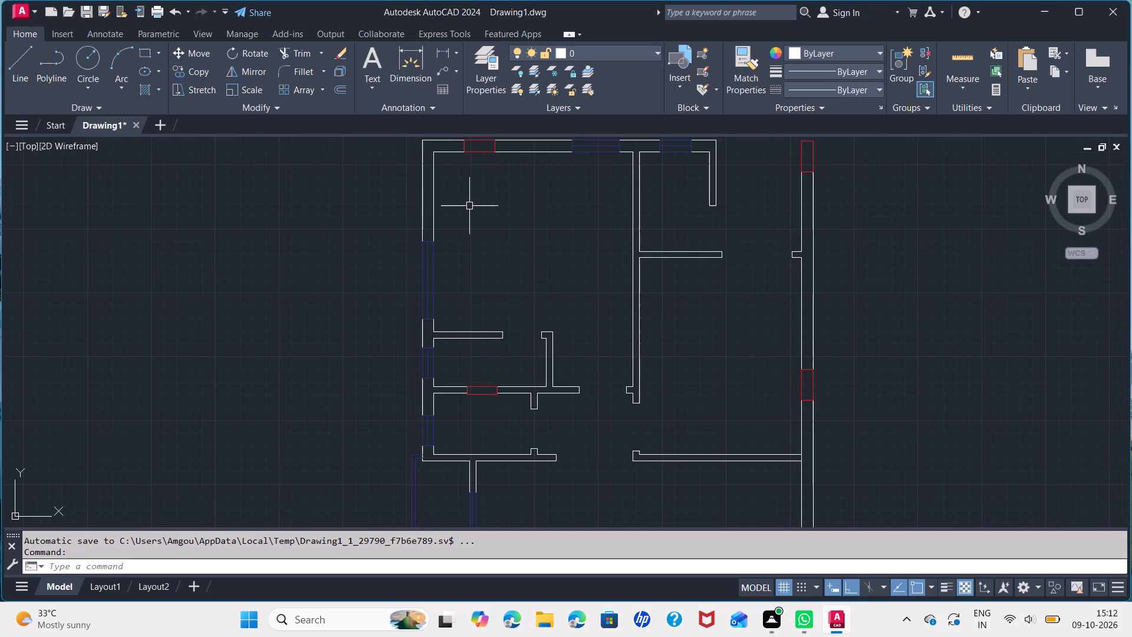
key(l)
key(Return)
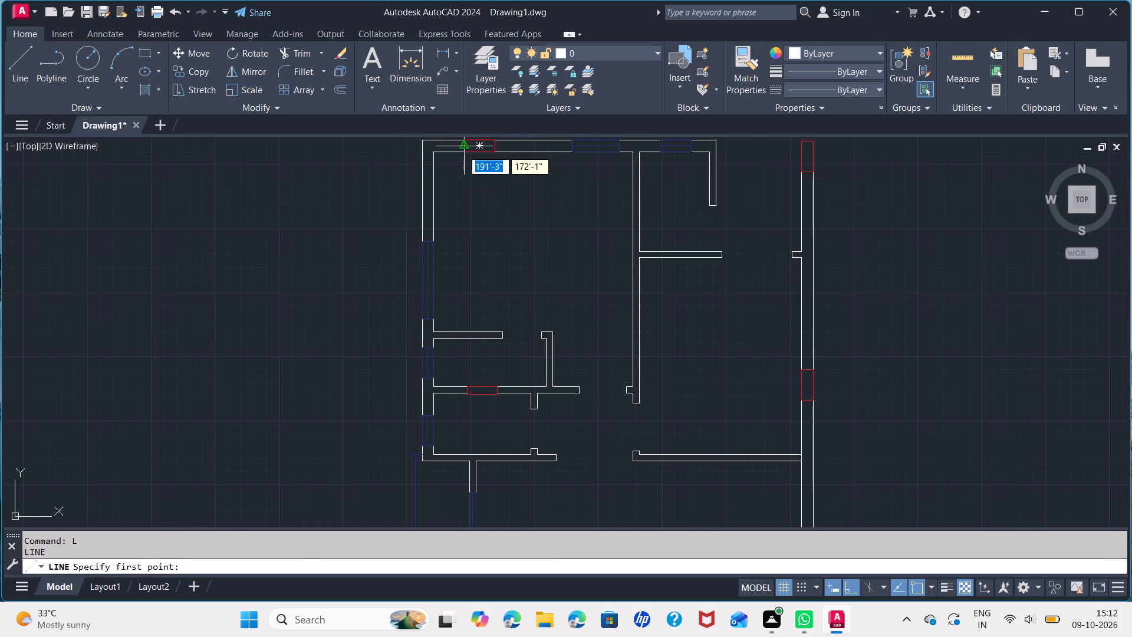
click(462, 155)
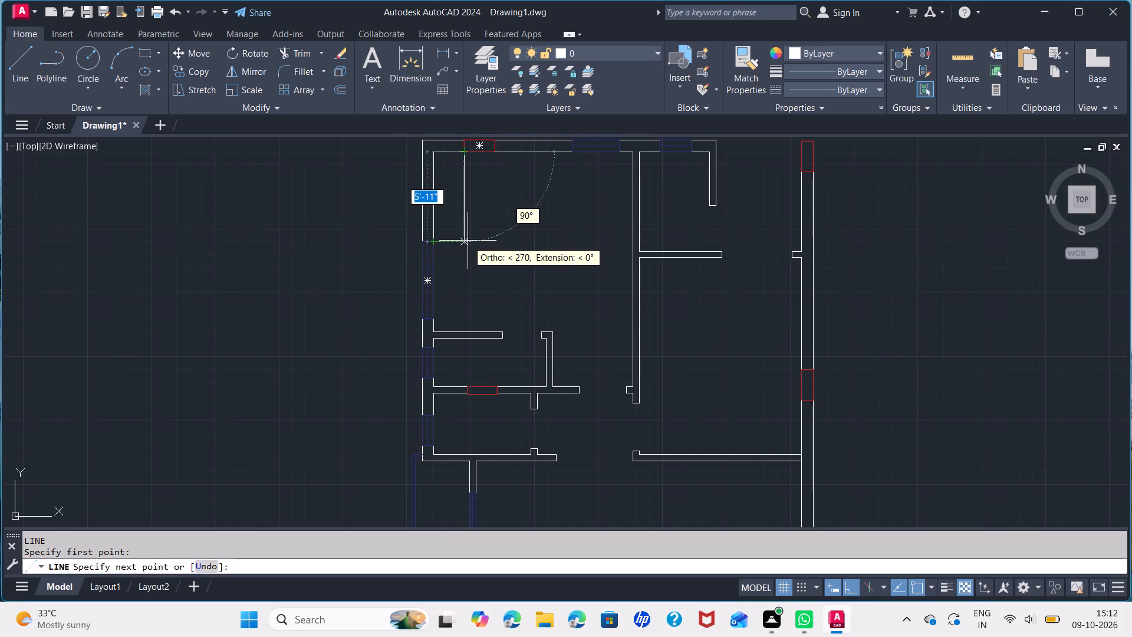
click(464, 242)
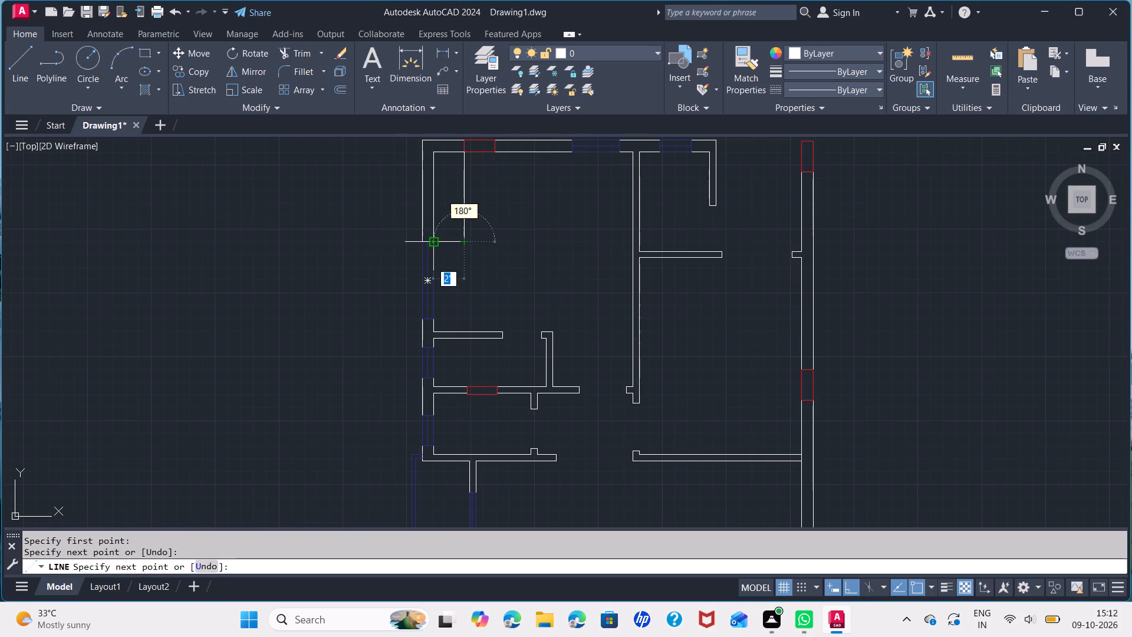
click(434, 241)
key(space)
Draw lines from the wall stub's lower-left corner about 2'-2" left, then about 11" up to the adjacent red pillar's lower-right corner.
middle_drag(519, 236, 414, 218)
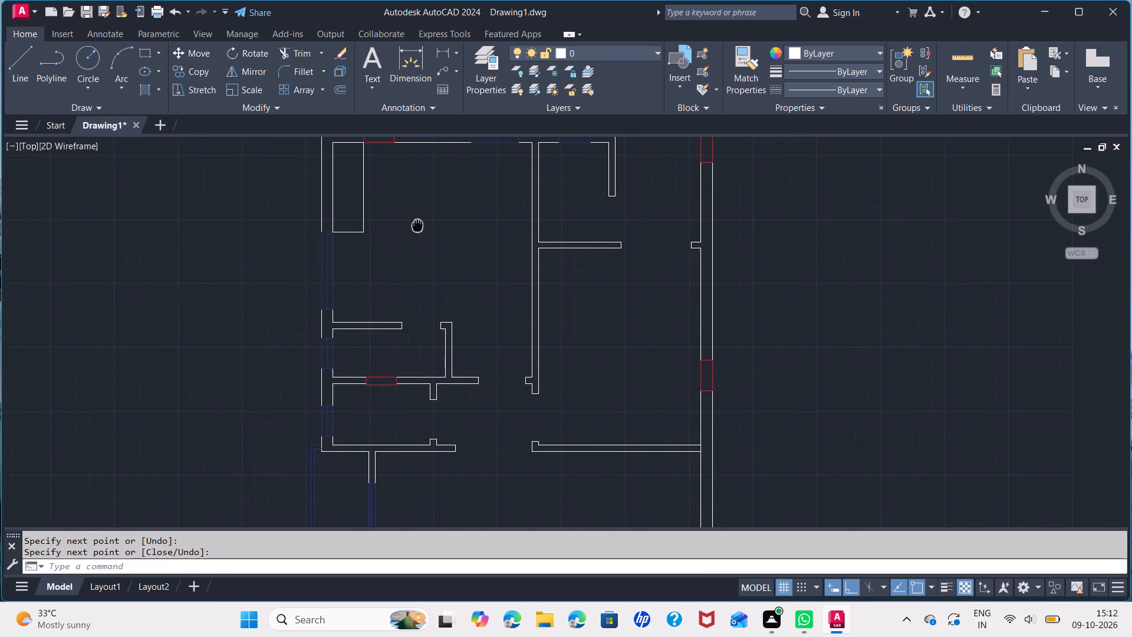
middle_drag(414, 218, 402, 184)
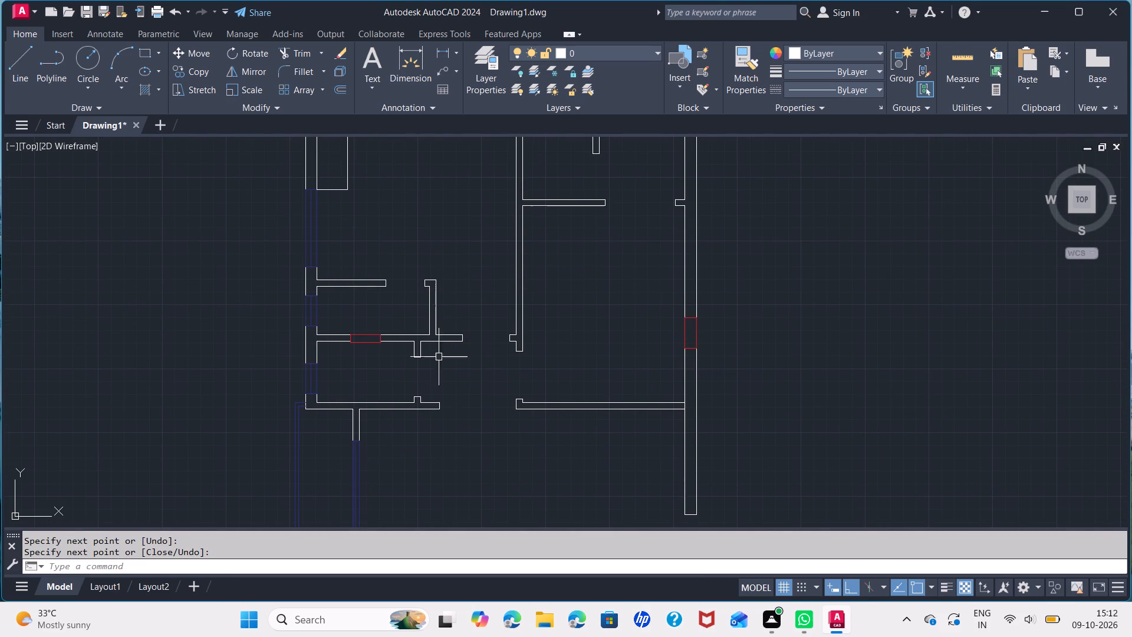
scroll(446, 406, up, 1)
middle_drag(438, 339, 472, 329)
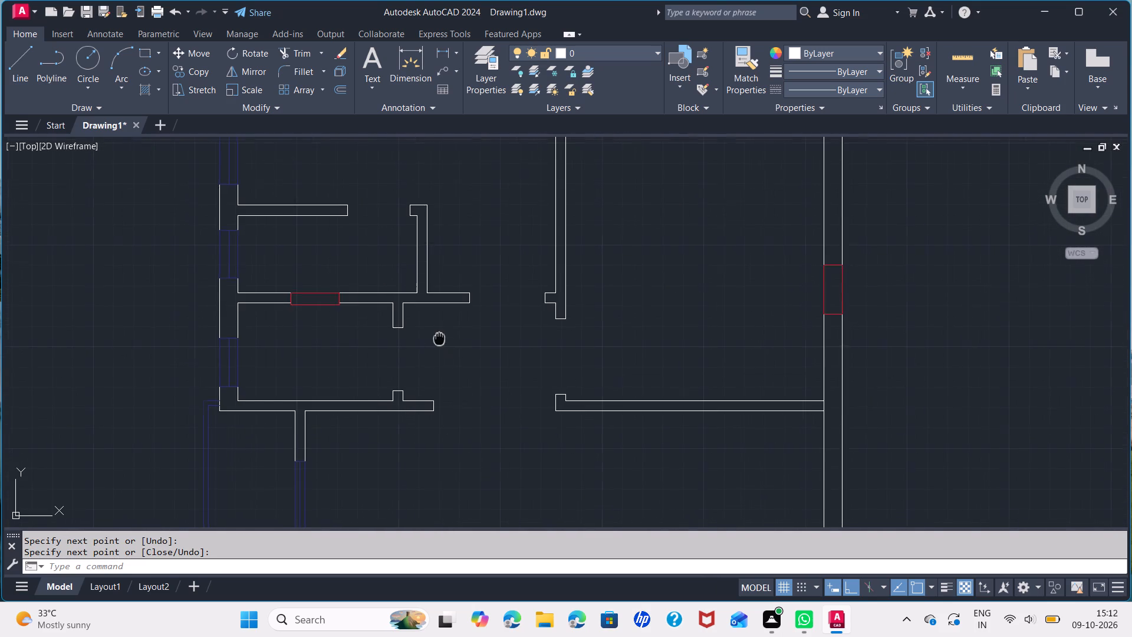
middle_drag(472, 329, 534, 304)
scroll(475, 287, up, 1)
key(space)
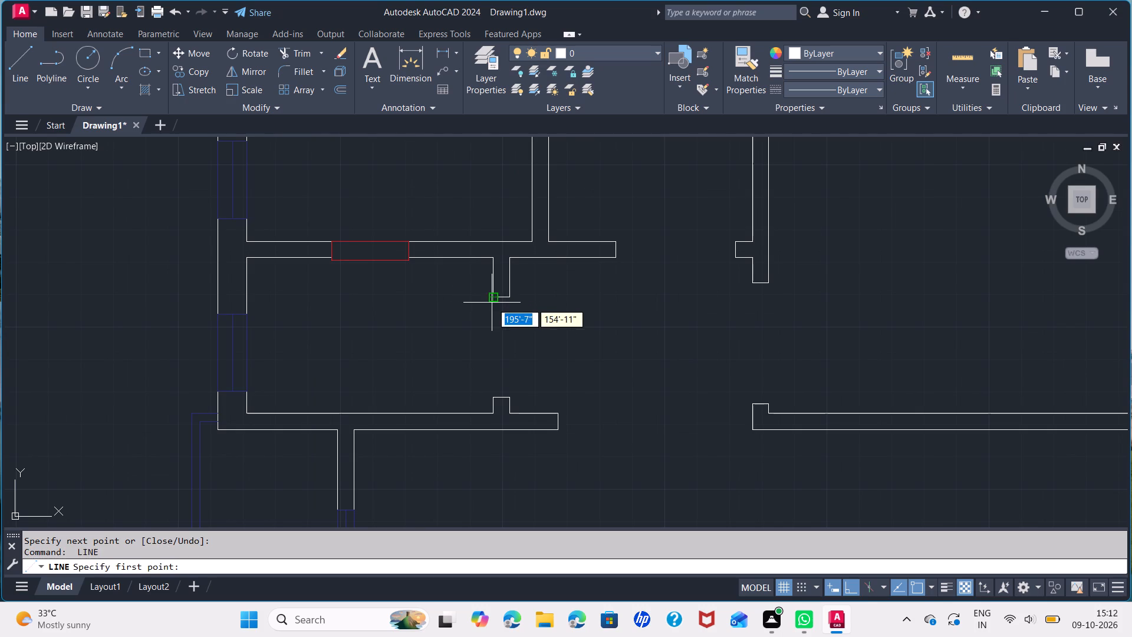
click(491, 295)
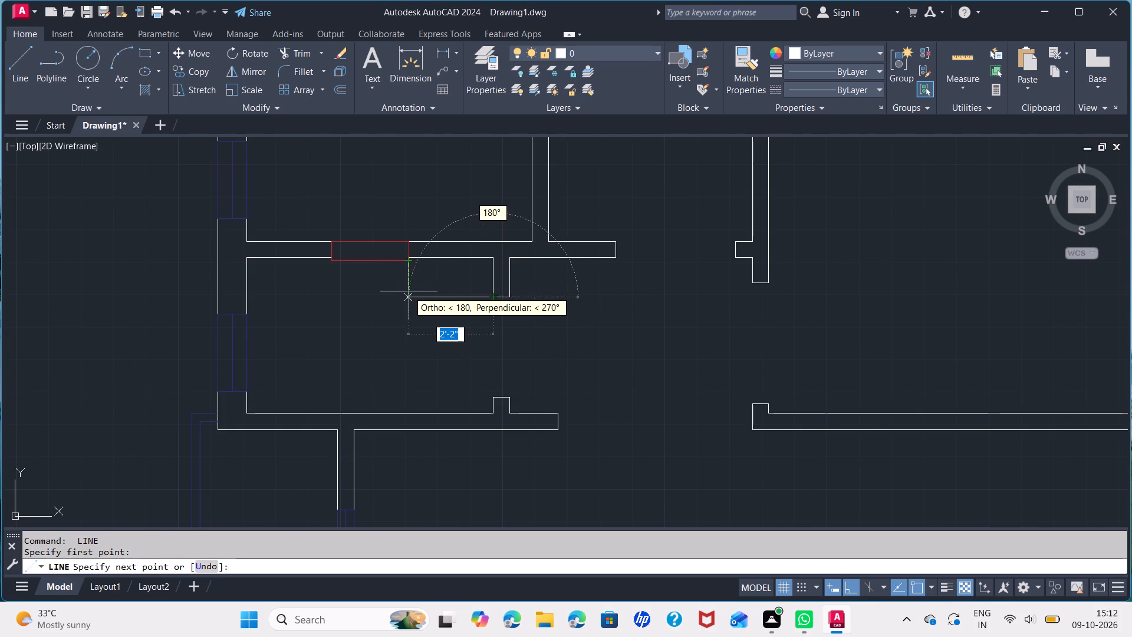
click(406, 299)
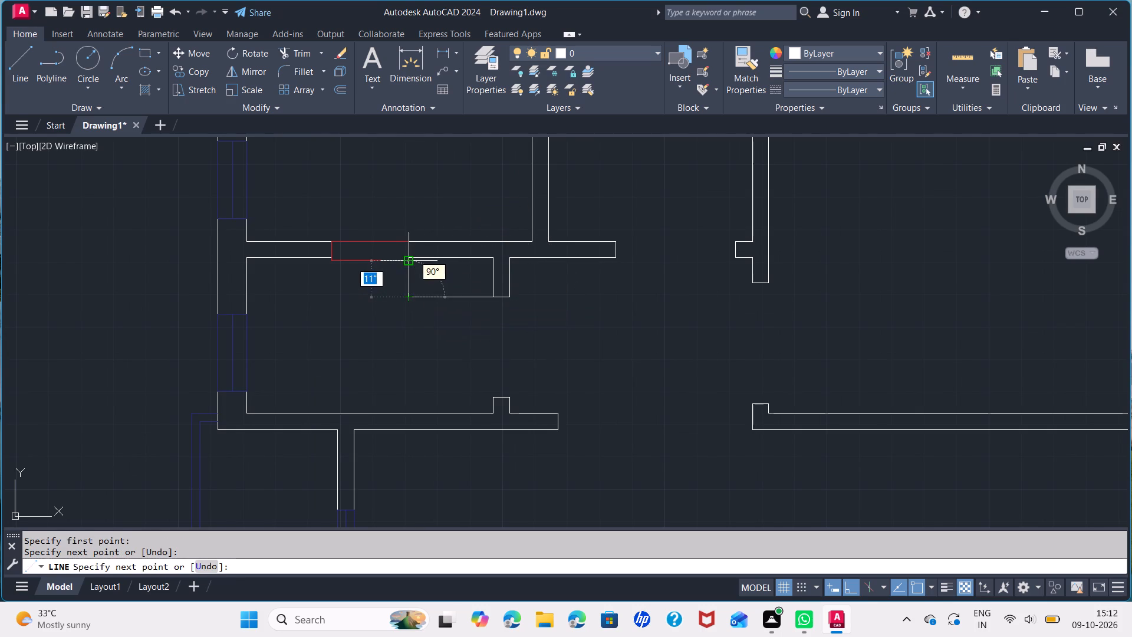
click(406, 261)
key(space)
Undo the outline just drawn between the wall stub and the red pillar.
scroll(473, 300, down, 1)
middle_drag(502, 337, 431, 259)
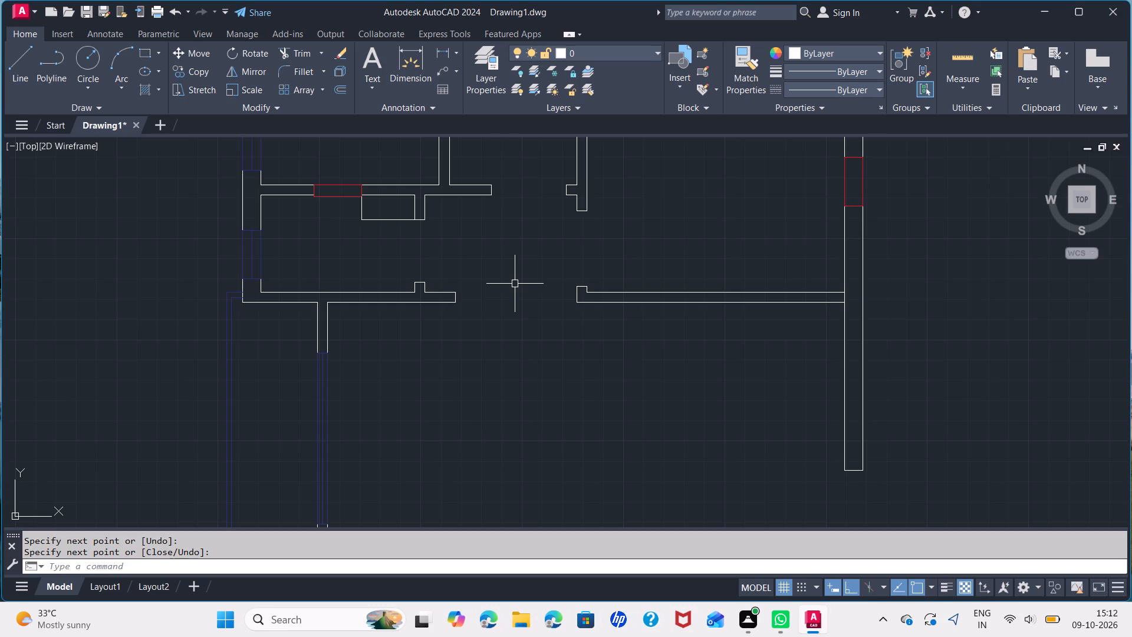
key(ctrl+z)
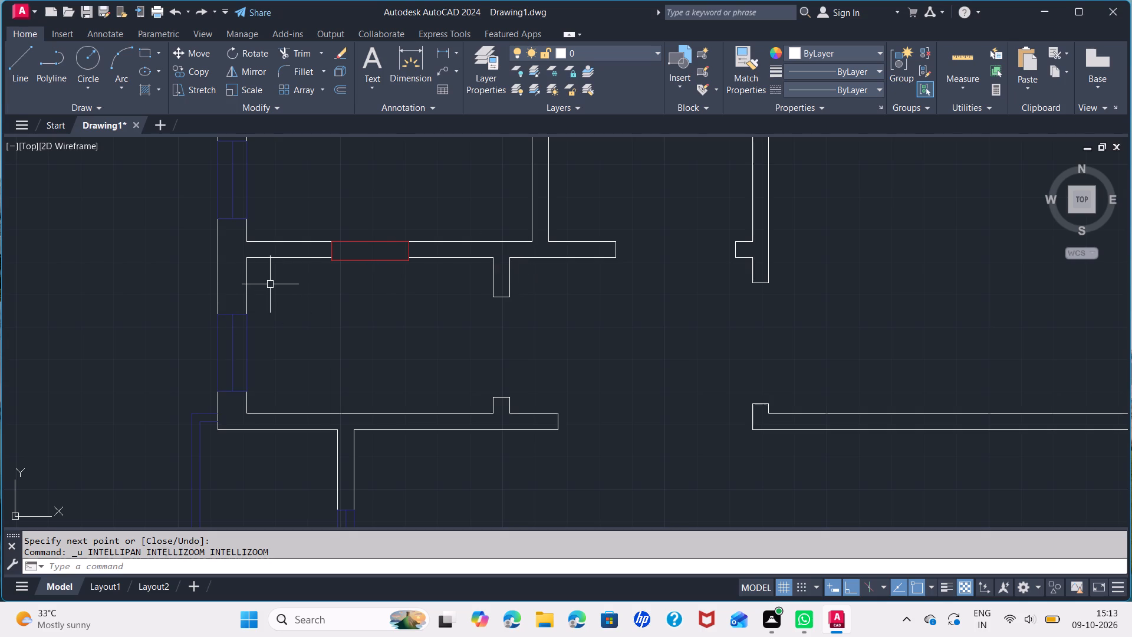
In the bottom-left room, draw lines from the inner top-left corner 2'1" right, then about 9'-6" down to the bottom wall.
scroll(315, 319, down, 2)
scroll(348, 398, down, 1)
middle_drag(348, 398, 418, 196)
scroll(420, 339, up, 2)
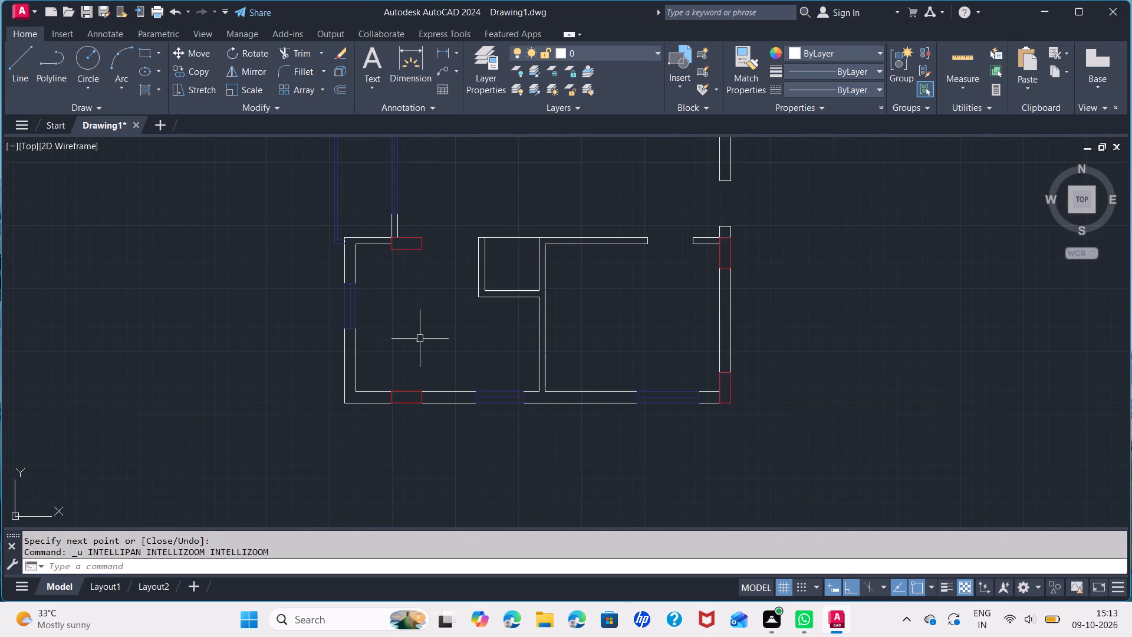
key(l)
key(Return)
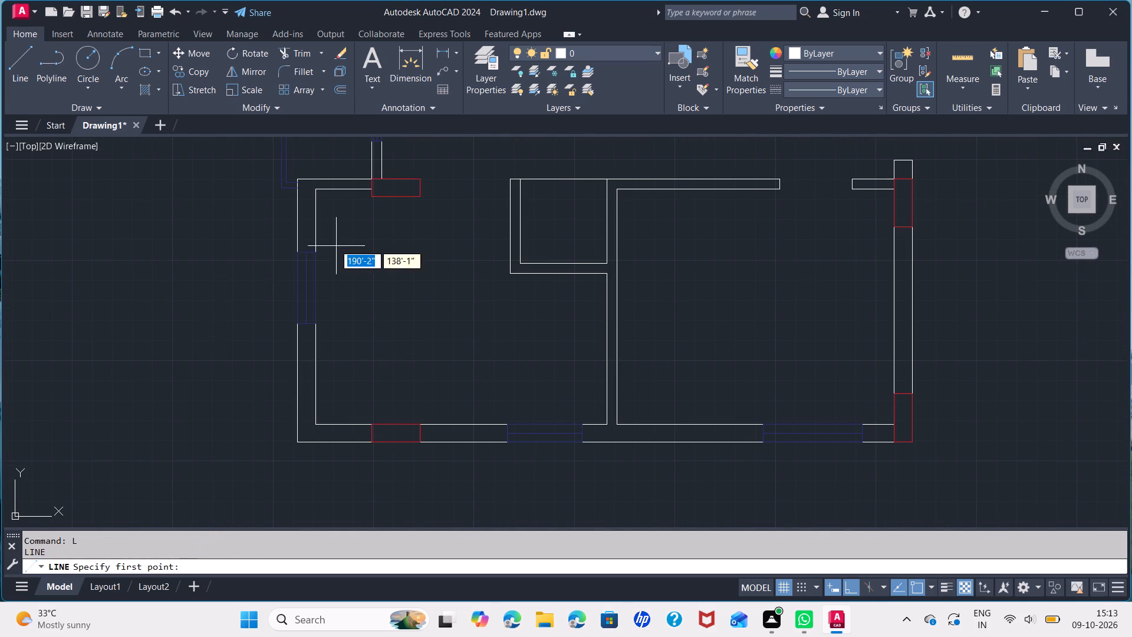
click(317, 188)
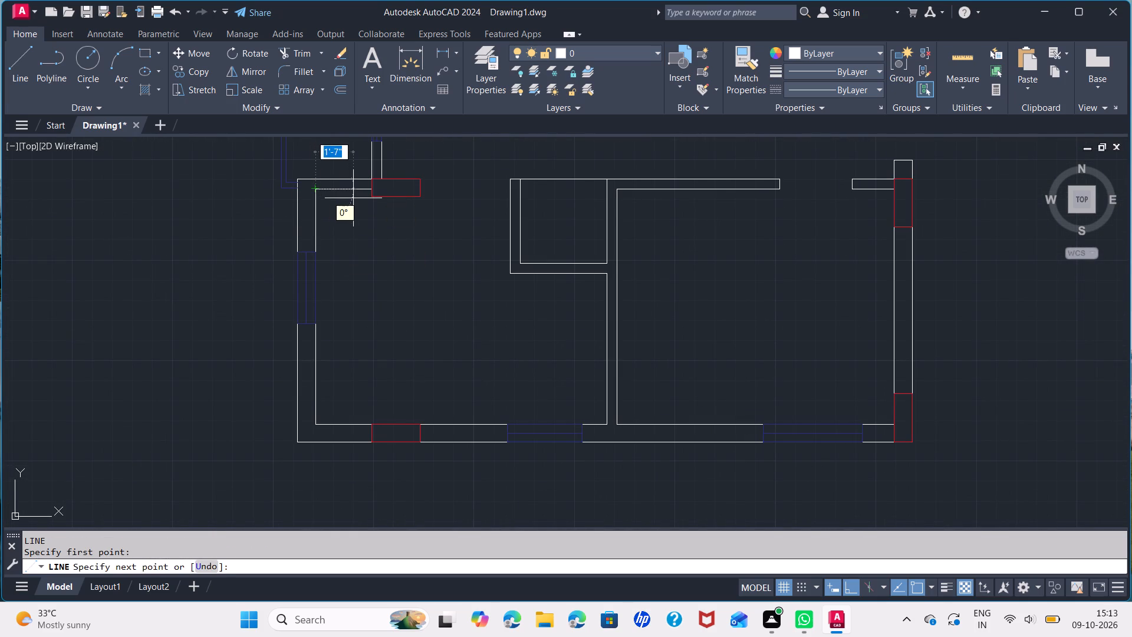
text(2'1)
key(Return)
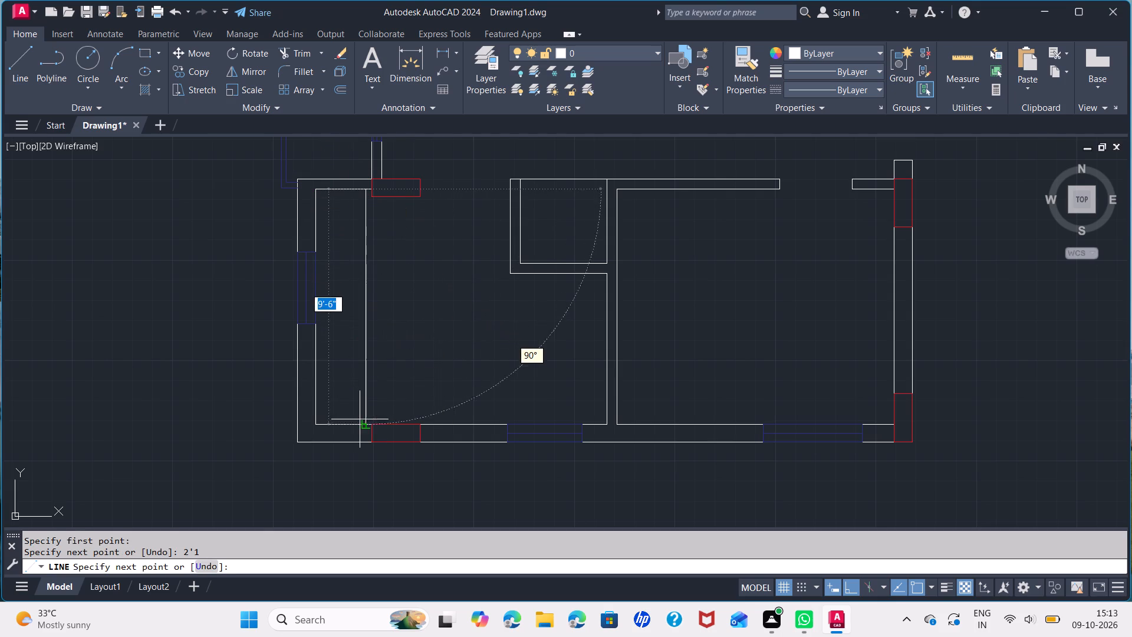
click(366, 426)
key(space)
From the bottom-left room's inner bottom-left corner, draw lines 2' up, 1" further up, then right to the interior dividing wall.
key(space)
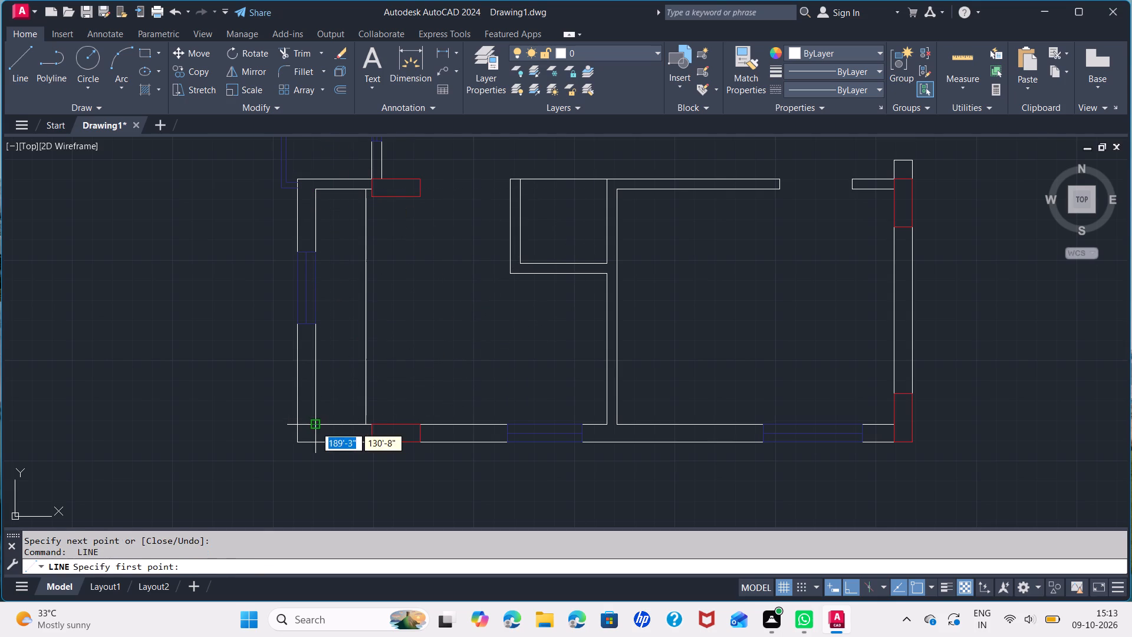
click(315, 426)
text(2')
key(Return)
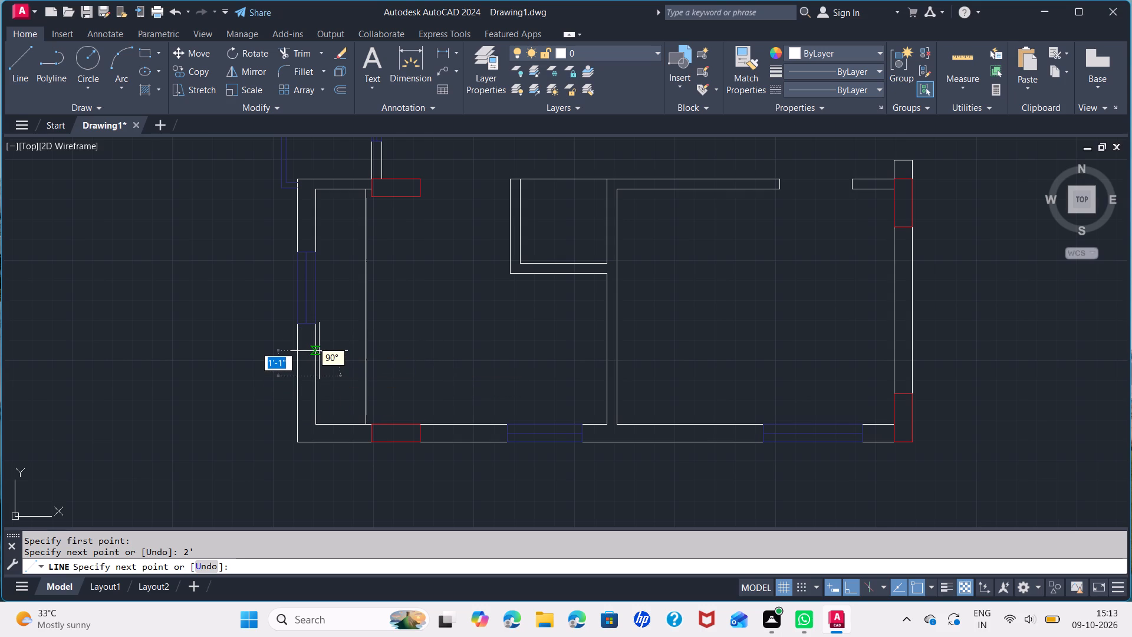
key(1)
key(Return)
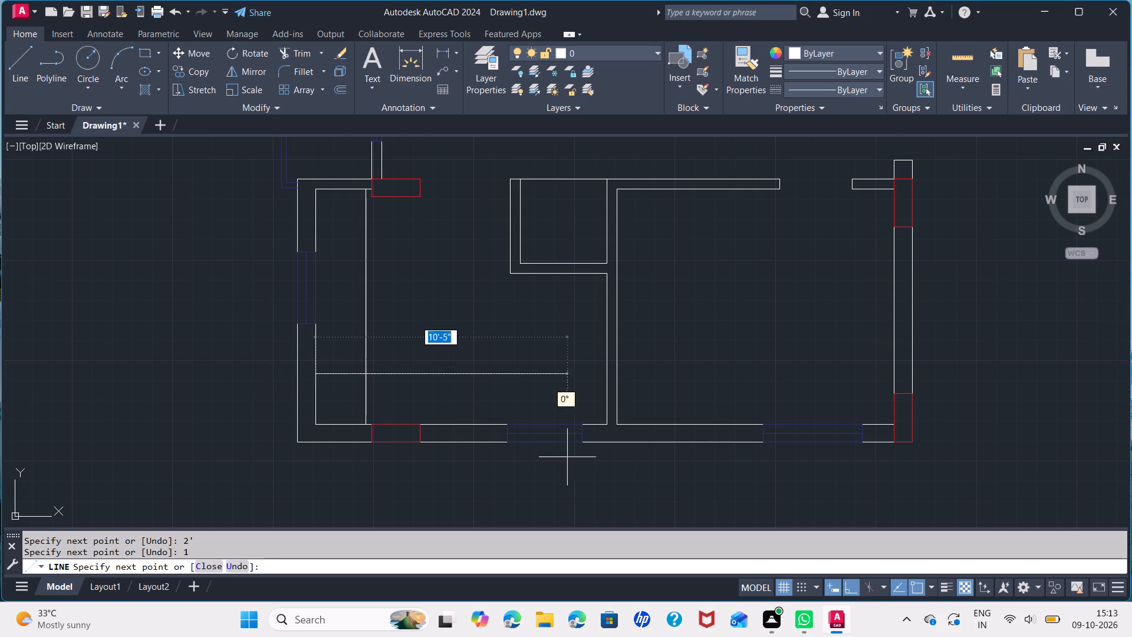
click(608, 373)
key(space)
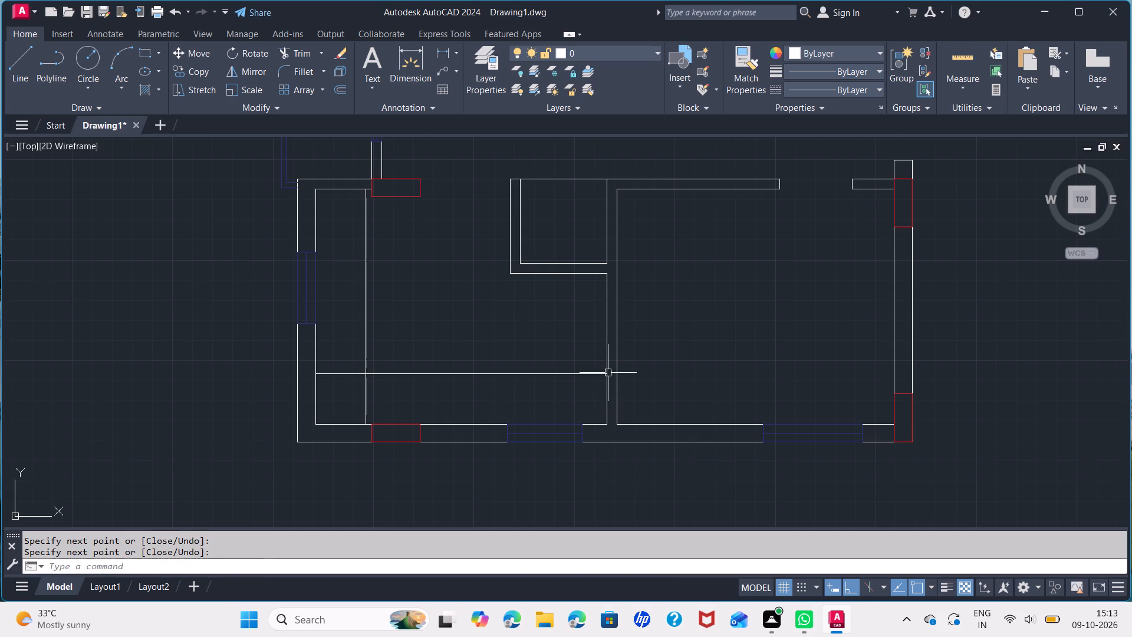
Trim the two overlapping line ends in the bottom-left room so the vertical and horizontal lines meet in a clean corner.
scroll(485, 372, down, 2)
middle_drag(486, 370, 486, 370)
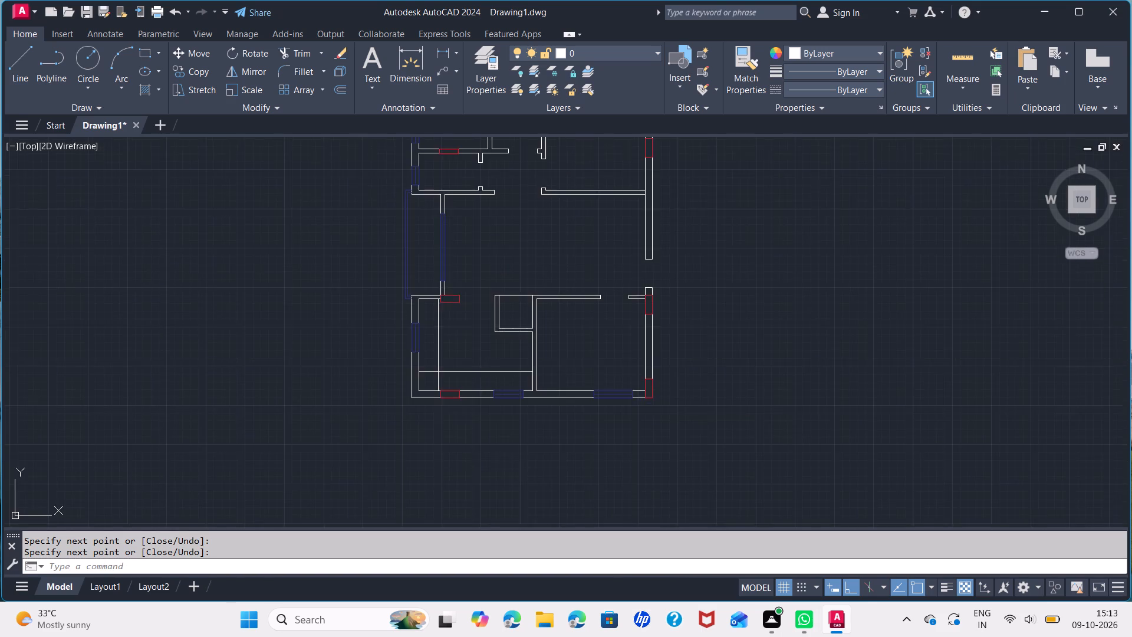
middle_drag(486, 370, 412, 395)
scroll(352, 386, up, 2)
text(TR)
key(space)
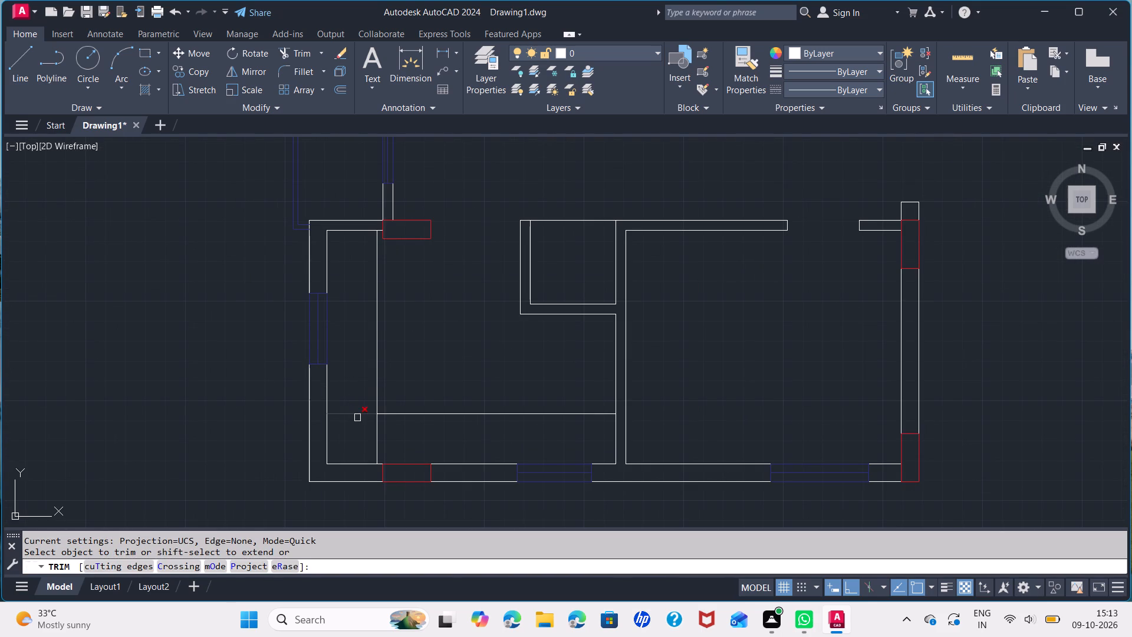
click(357, 418)
click(377, 431)
key(space)
scroll(436, 370, down, 2)
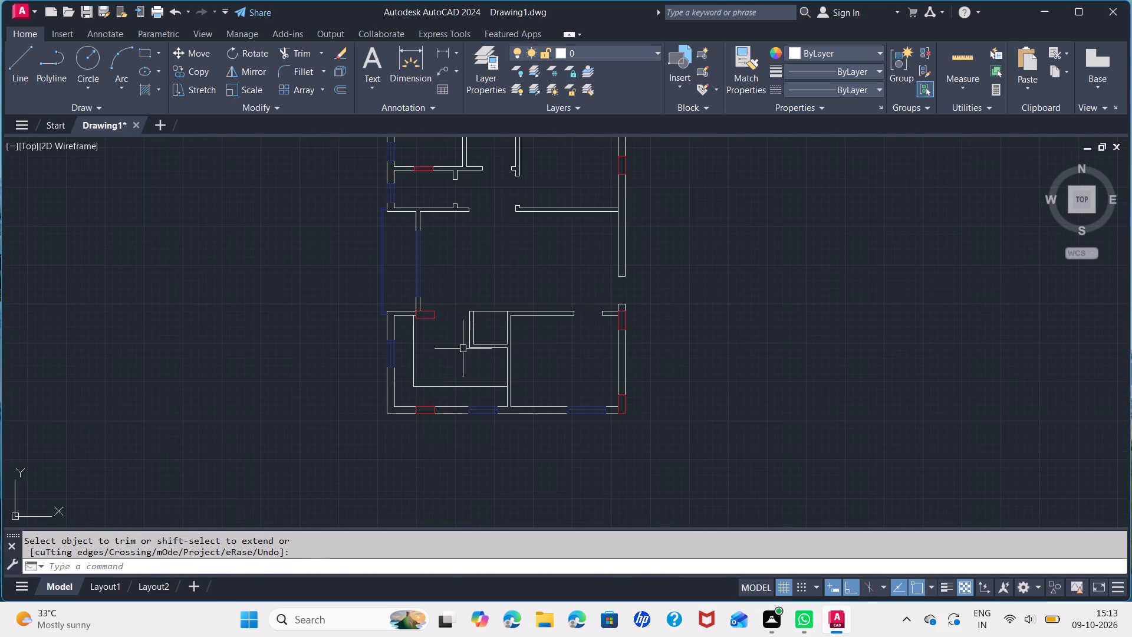
middle_drag(456, 356, 418, 386)
key(Escape)
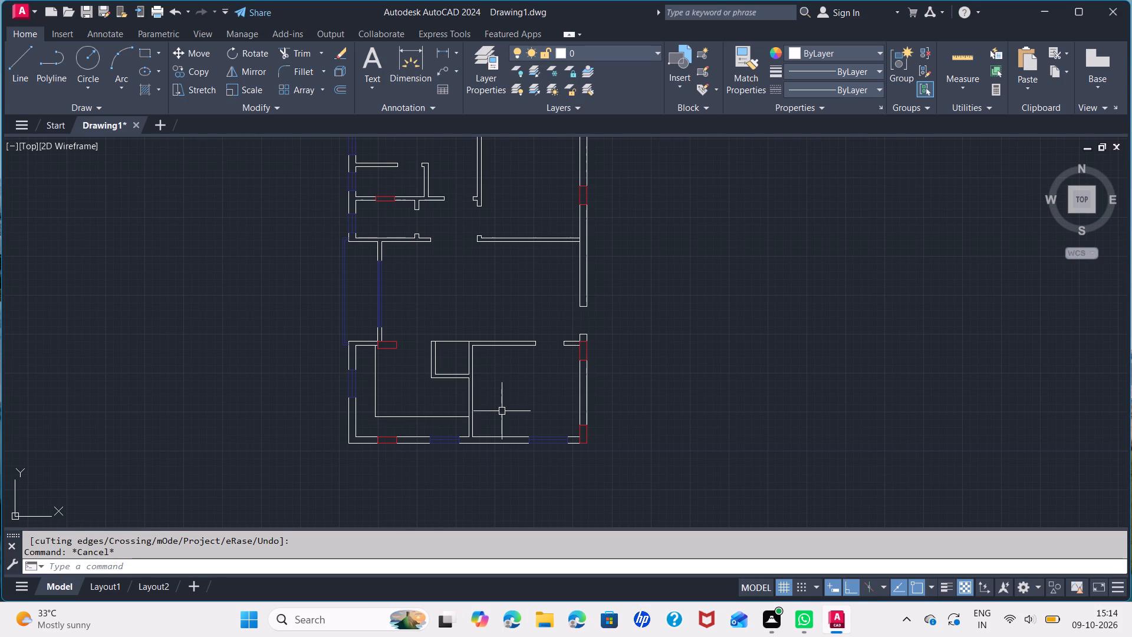
In the bottom-right room, draw lines from the top wall's opening end 2' down, then about 6'-9" left to the dividing wall.
scroll(496, 390, up, 1)
key(space)
key(Escape)
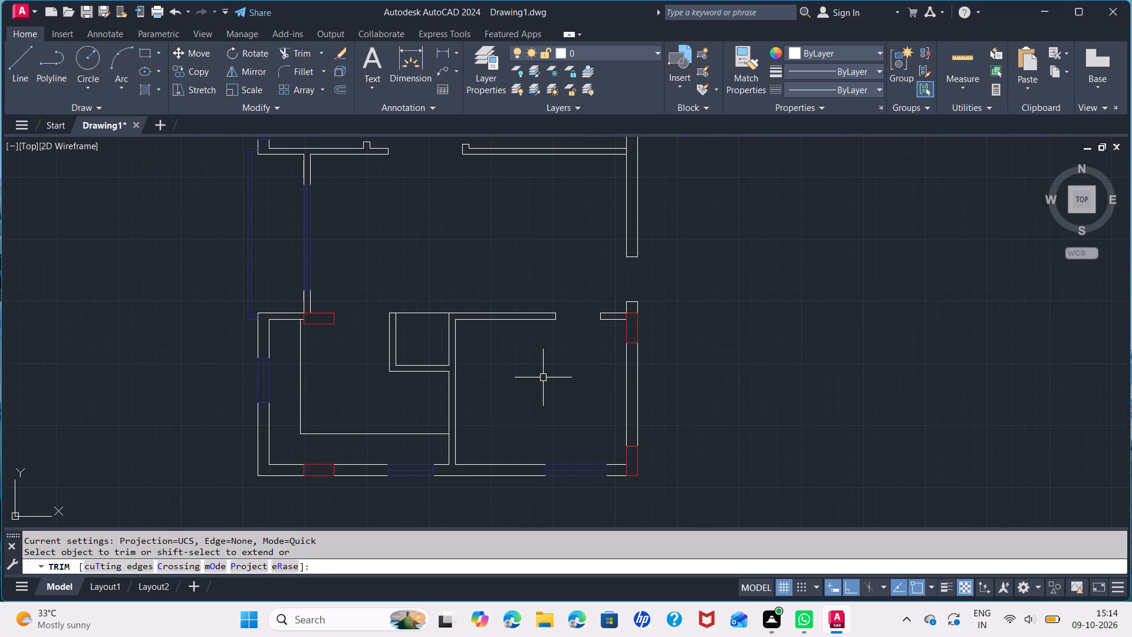
key(l)
key(Return)
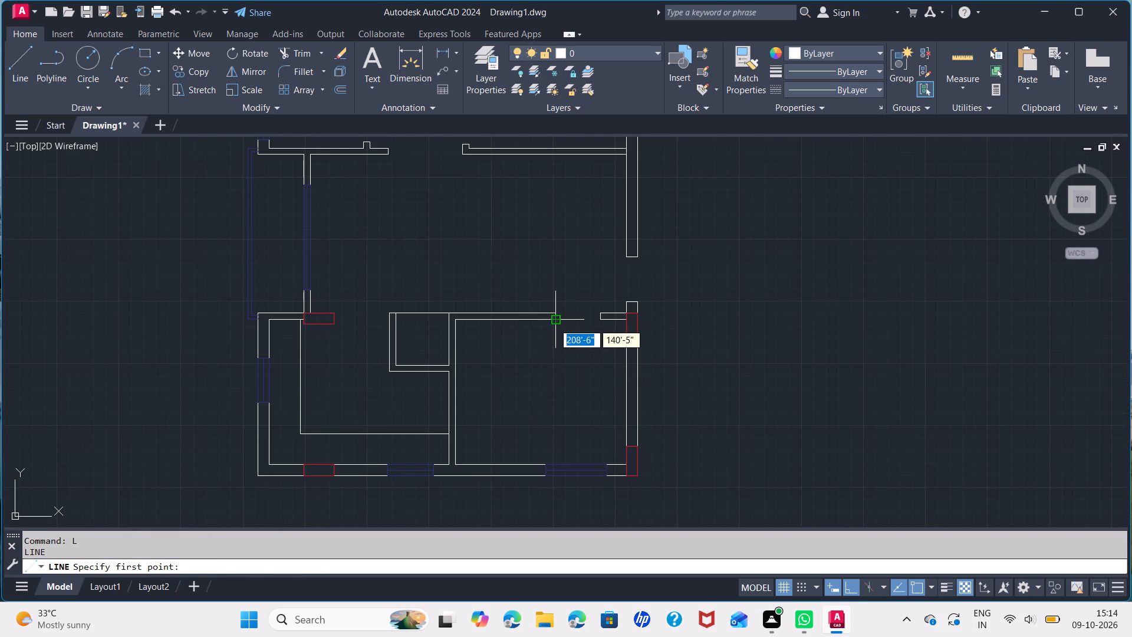
click(554, 323)
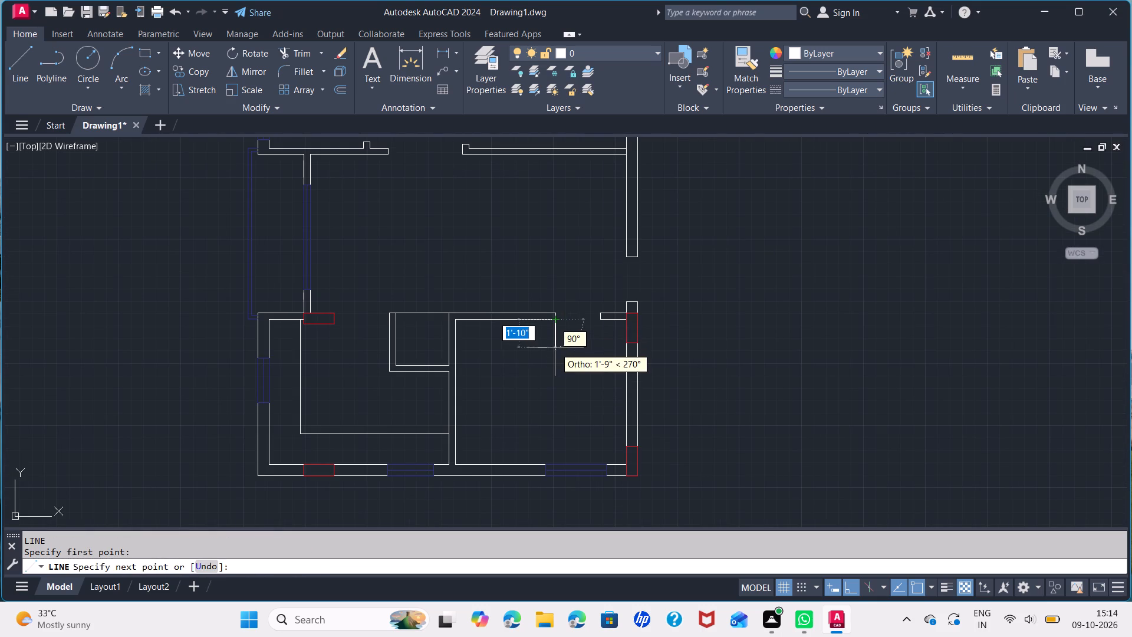
text(2')
key(Return)
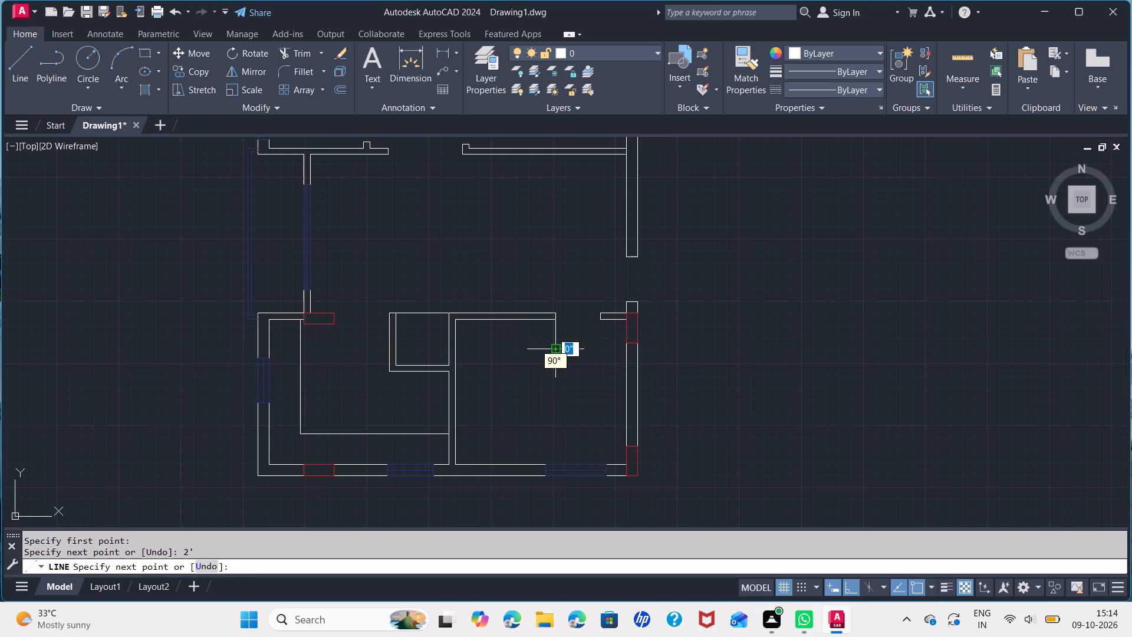
click(456, 349)
key(space)
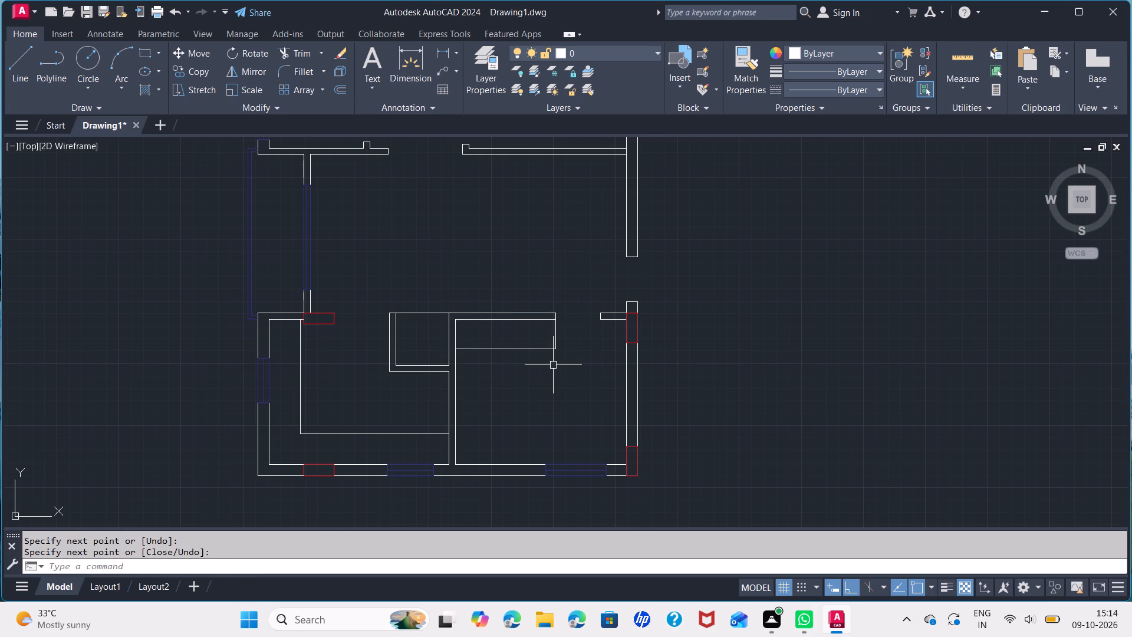
From the bottom-right room's inner bottom-left corner, draw lines 2'1" up, then about 6'-3" right above the bottom wall.
key(space)
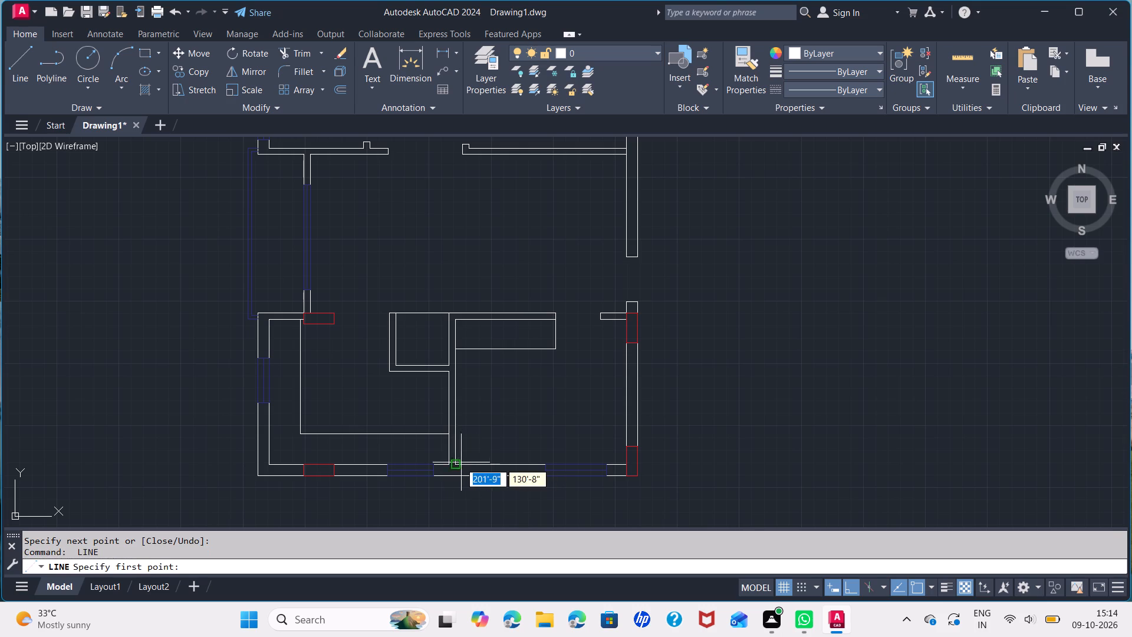
click(452, 465)
text(2'1)
key(Return)
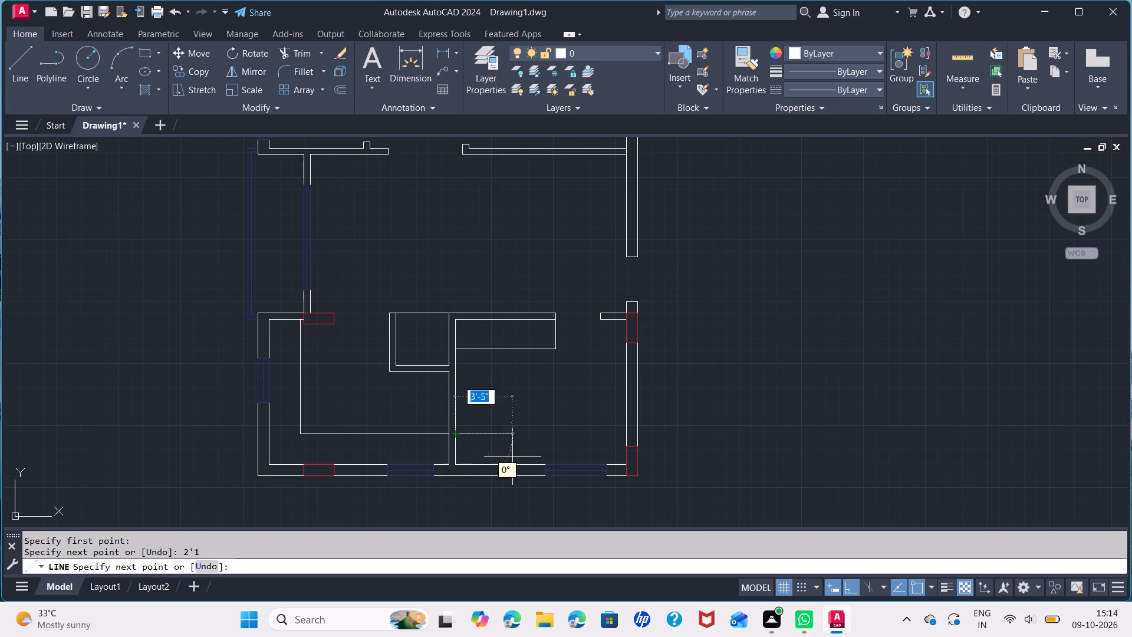
click(548, 436)
key(space)
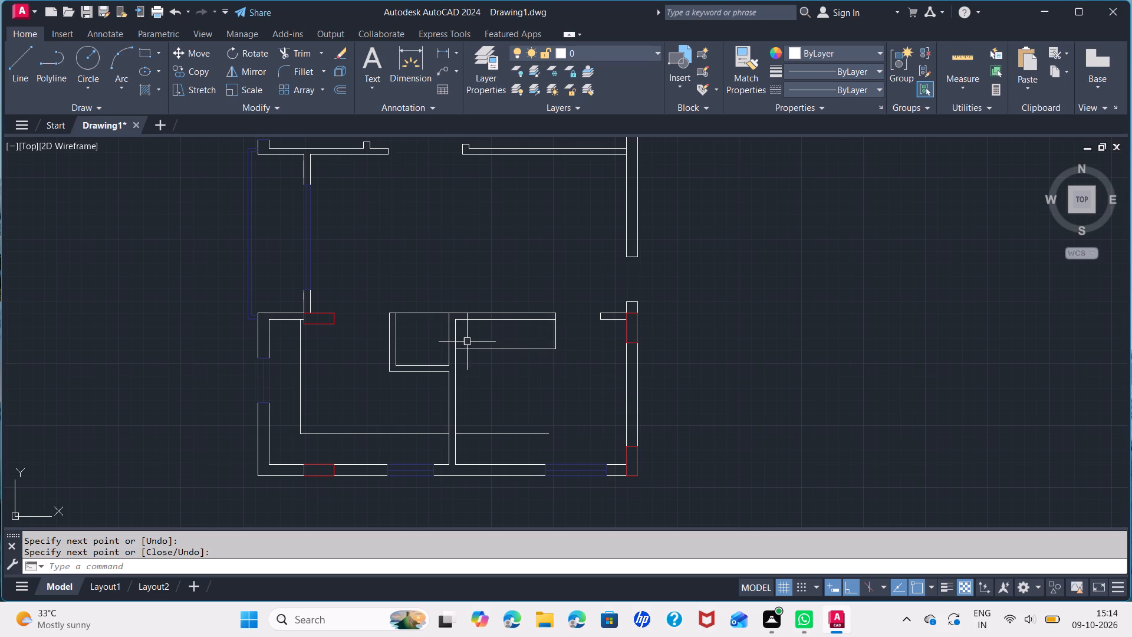
In the room below the upper-right interior wall, draw an outline 2' down from the wall corner, about 4'-10" right, and back up to the wall.
middle_drag(542, 231, 557, 422)
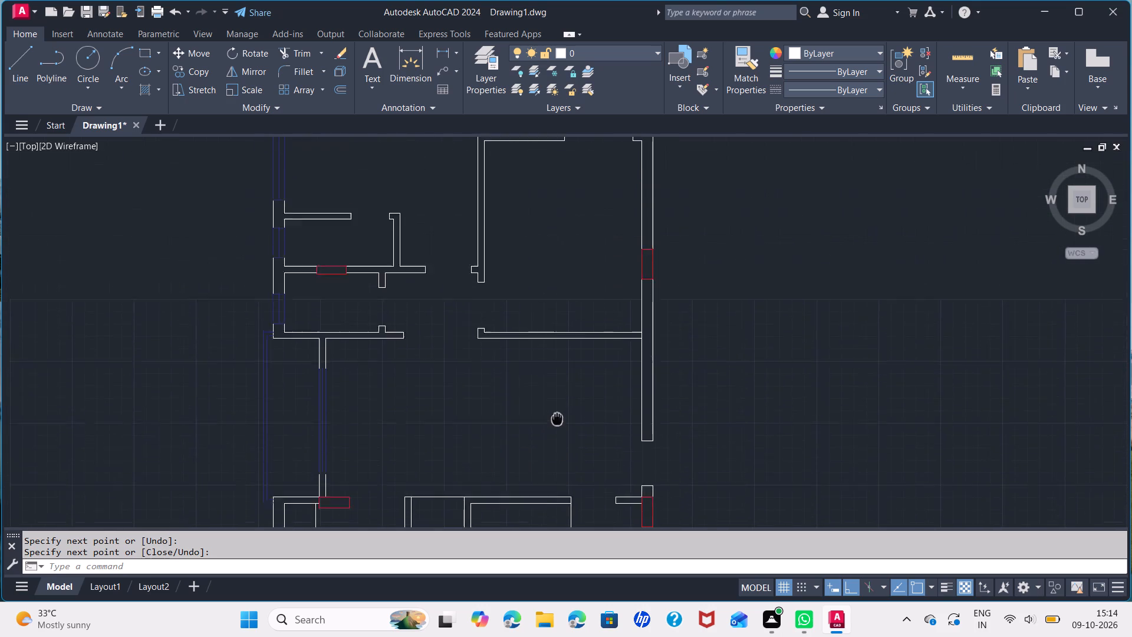
middle_drag(557, 422, 557, 437)
scroll(556, 414, down, 2)
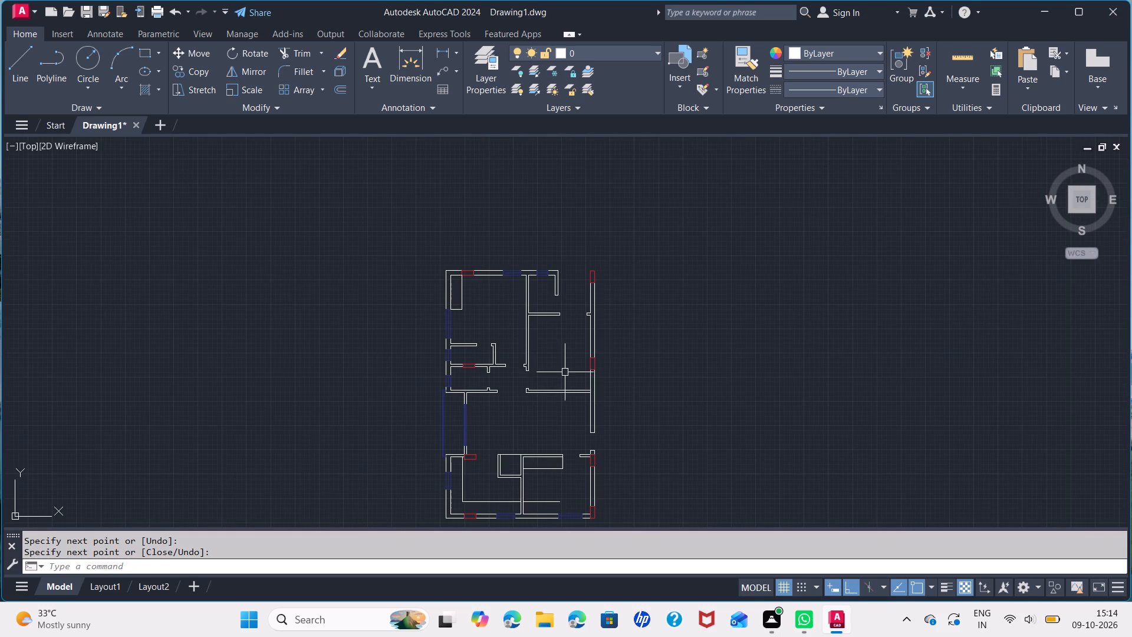
scroll(565, 371, up, 1)
scroll(532, 310, up, 2)
middle_drag(531, 308, 564, 371)
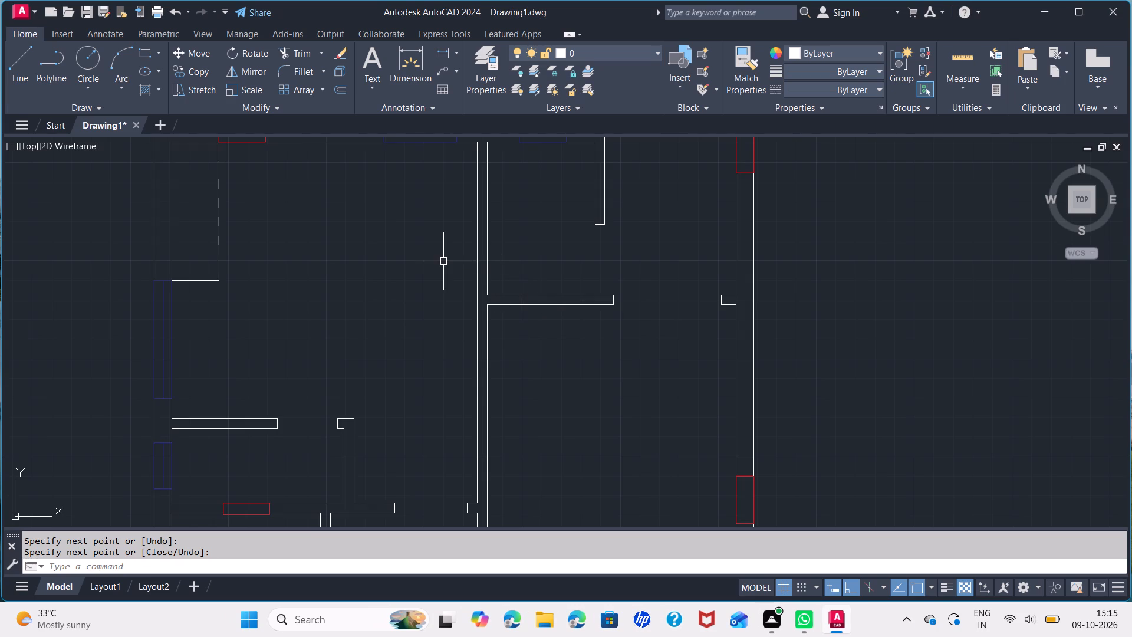
key(space)
click(486, 307)
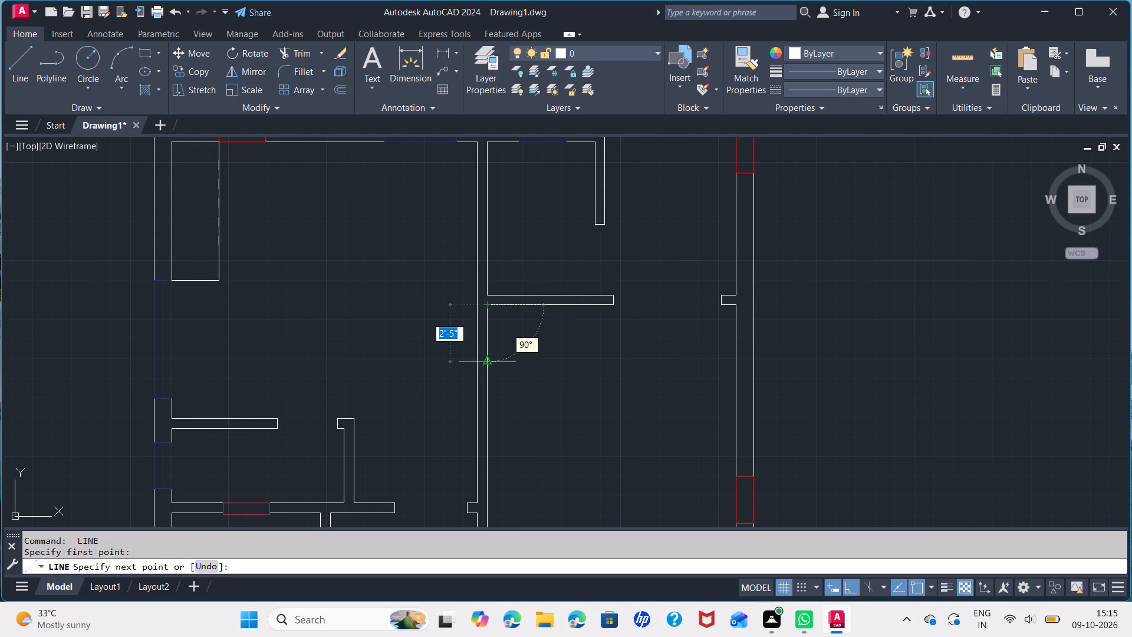
text(2')
key(Return)
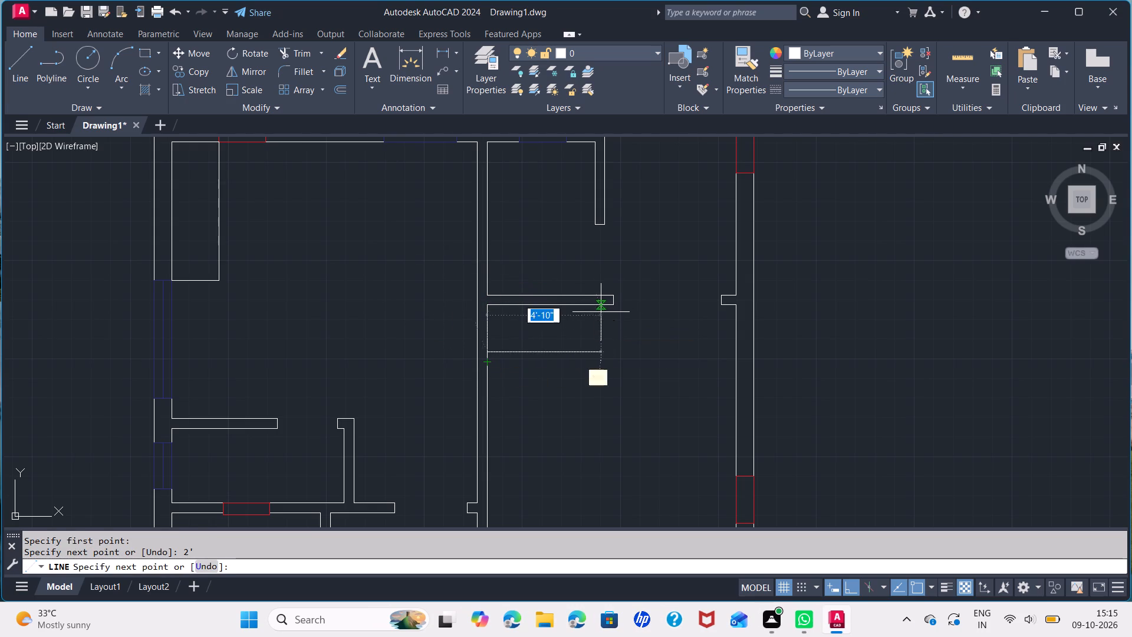
click(601, 350)
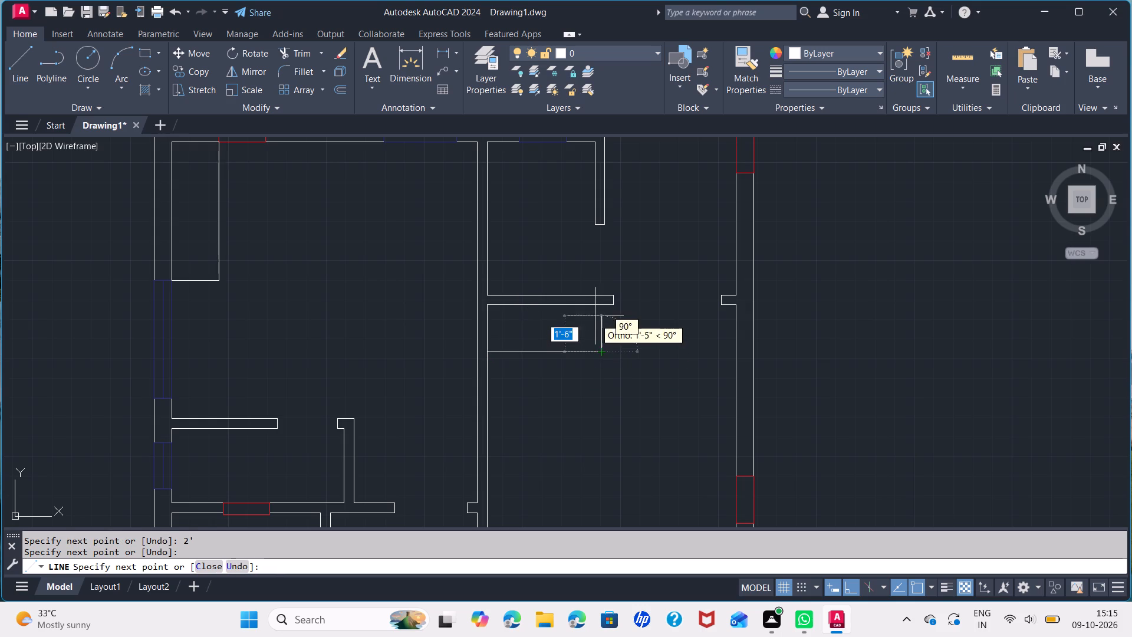
click(601, 308)
key(space)
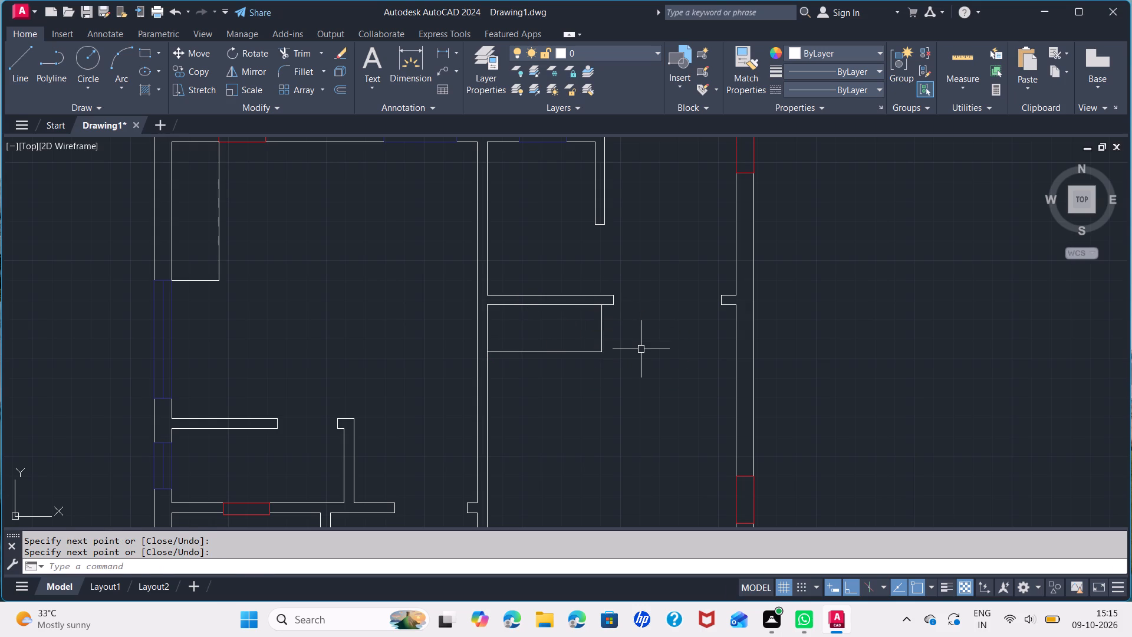
Draw a rectangle filling the opening in the upper-right interior wall, spanning between the two wall ends at full wall thickness.
key(r)
text(EC)
key(Return)
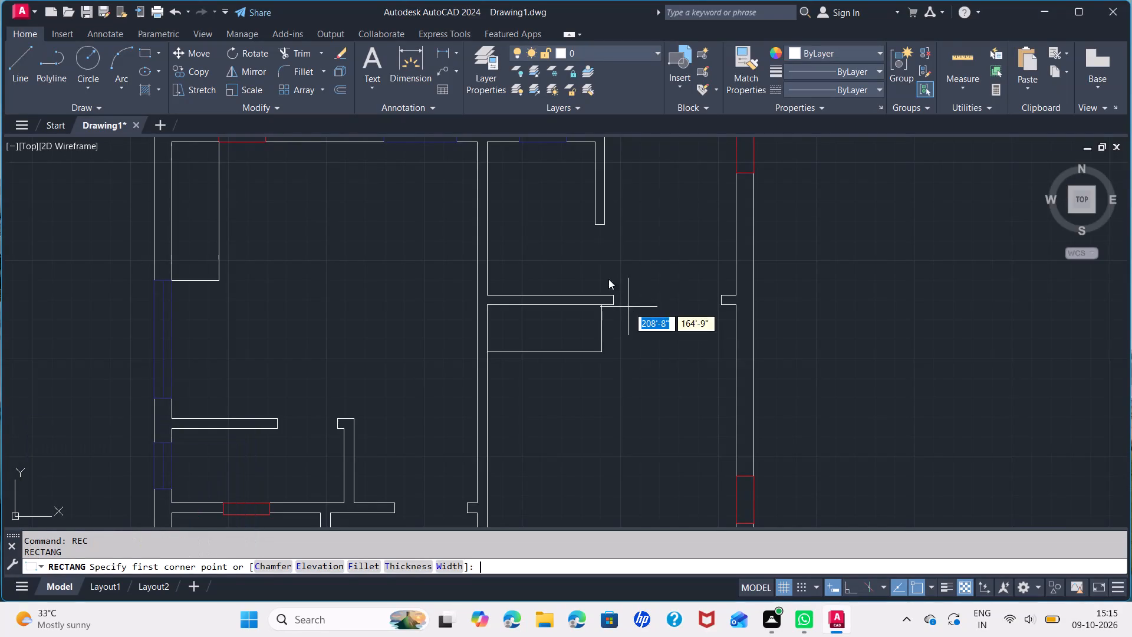
scroll(614, 295, up, 2)
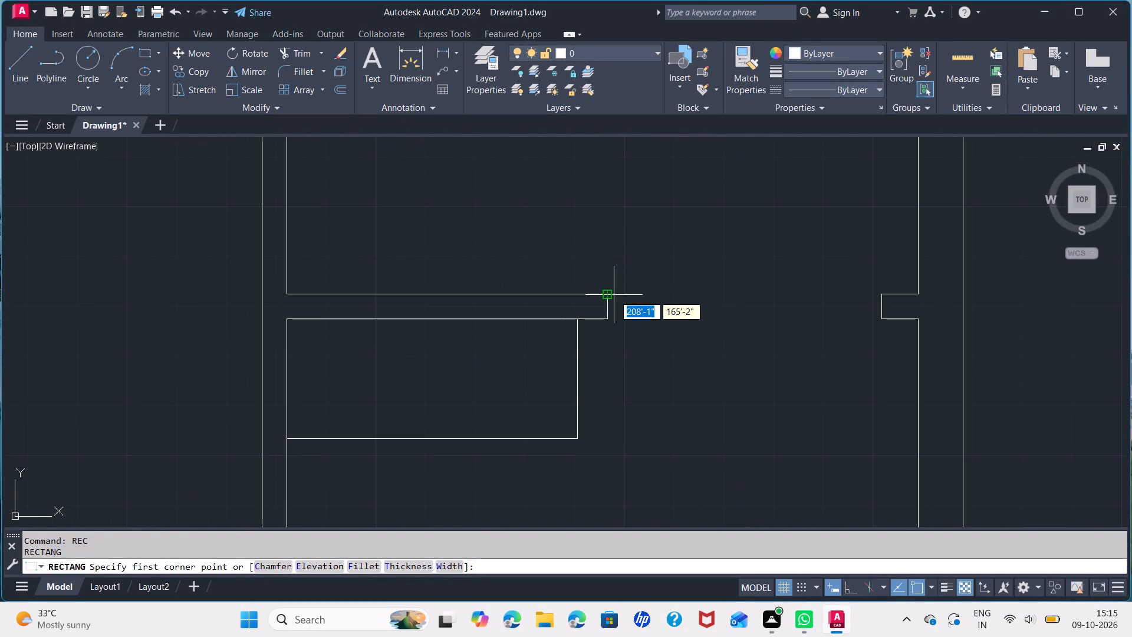
click(609, 298)
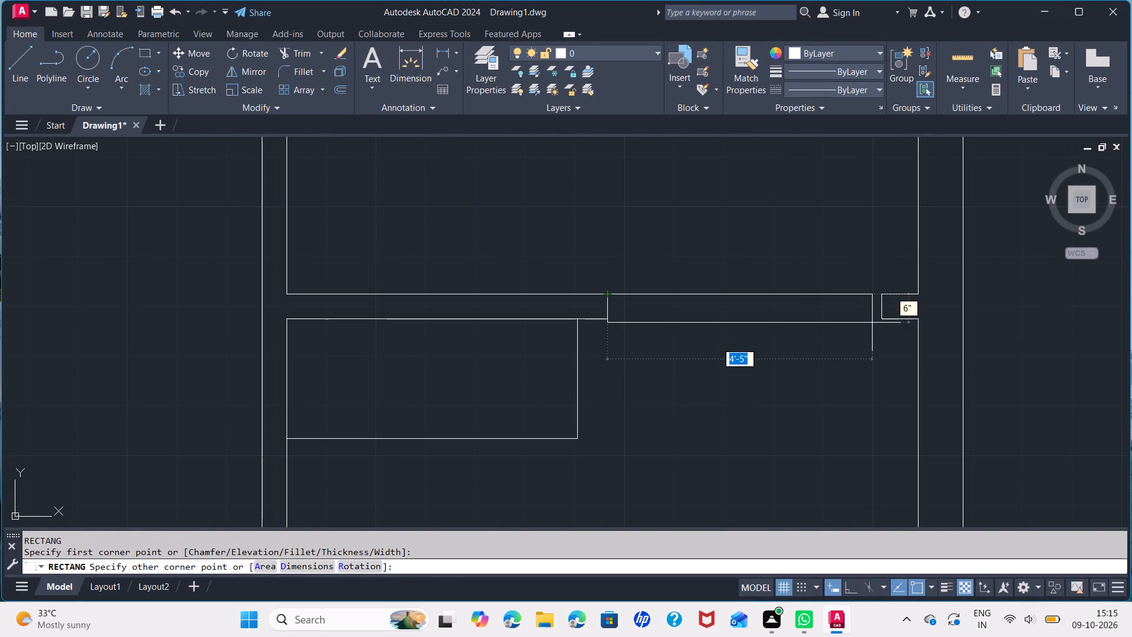
click(878, 320)
key(space)
scroll(717, 323, down, 1)
middle_drag(692, 327, 574, 354)
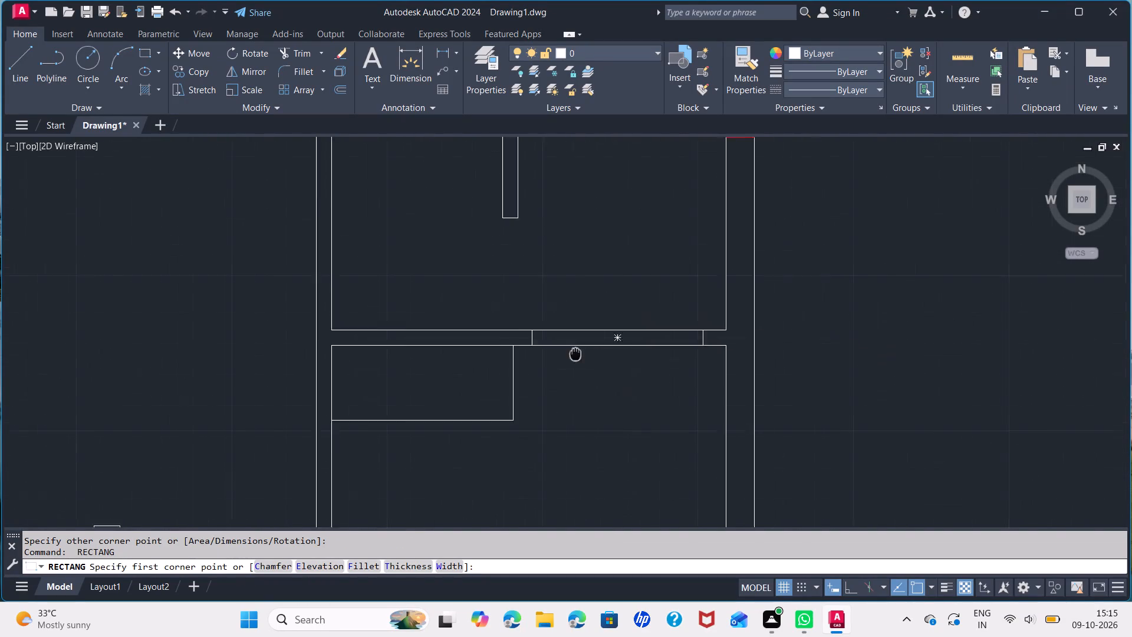
middle_drag(574, 354, 340, 449)
scroll(424, 382, down, 1)
key(Escape)
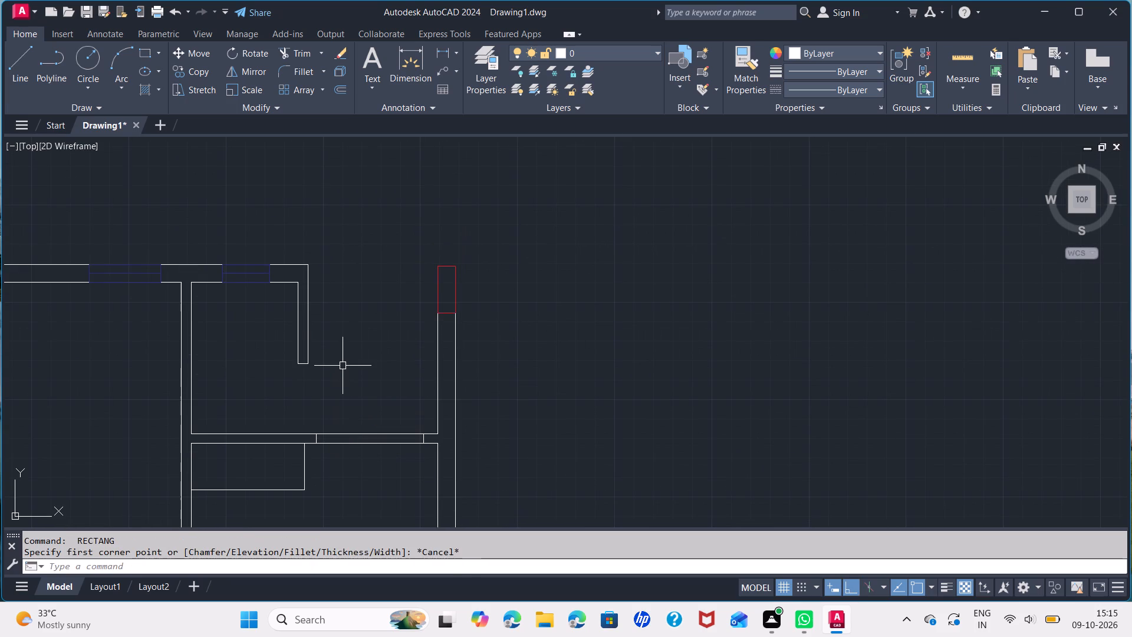
Draw a horizontal centre line through the opening's rectangle, joining the midpoints of its two short sides.
key(l)
key(Return)
scroll(330, 455, up, 2)
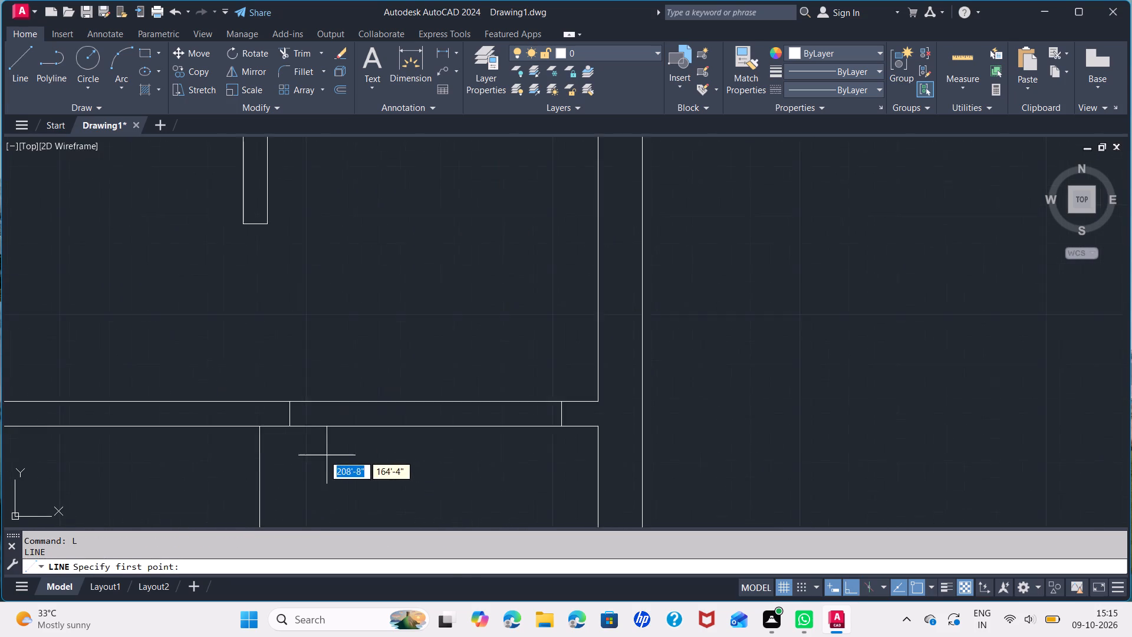
scroll(321, 452, up, 1)
click(271, 392)
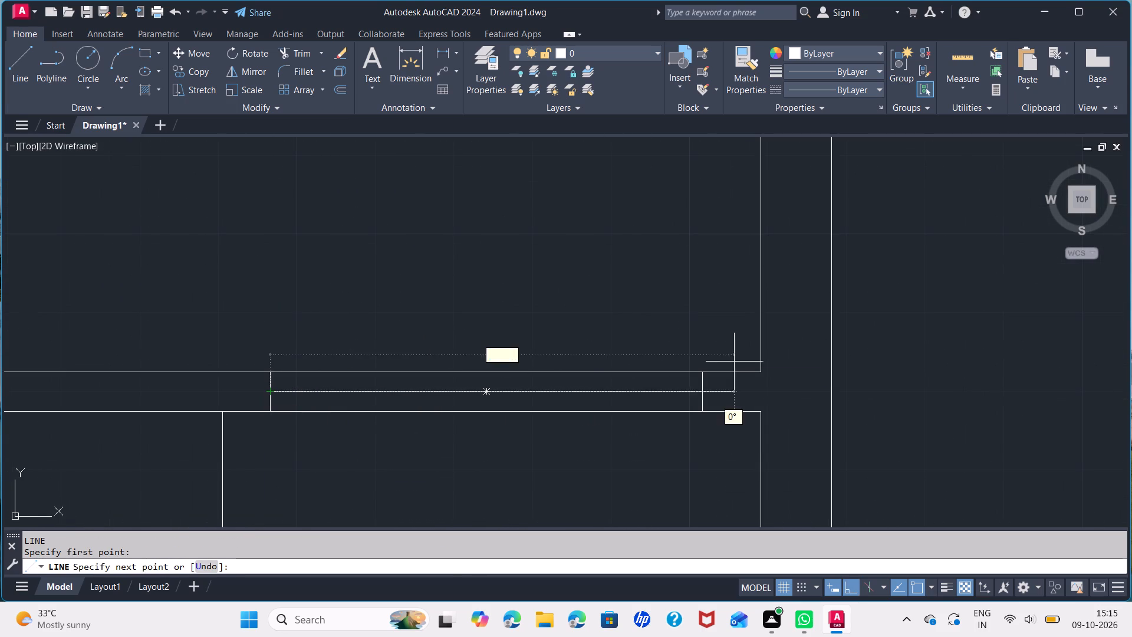
click(702, 394)
key(space)
From the top-right pillar's outer top corner, draw lines 2' up, about 6'-9" left, and down to the top outer wall.
scroll(626, 307, down, 3)
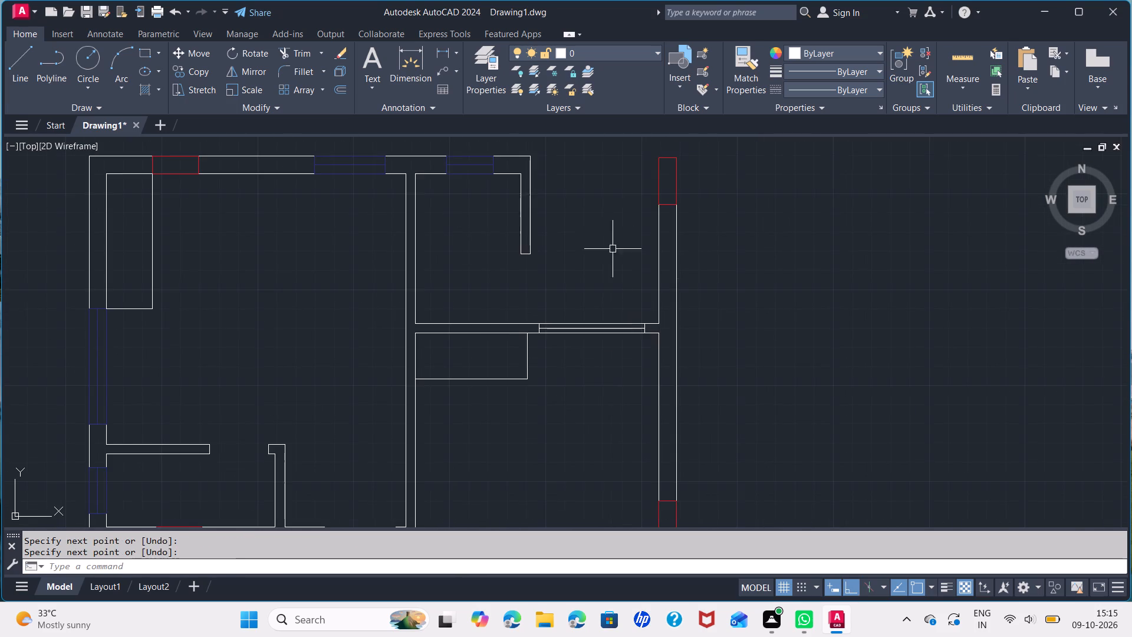
middle_drag(608, 228, 608, 471)
scroll(588, 441, up, 2)
middle_drag(593, 400, 593, 421)
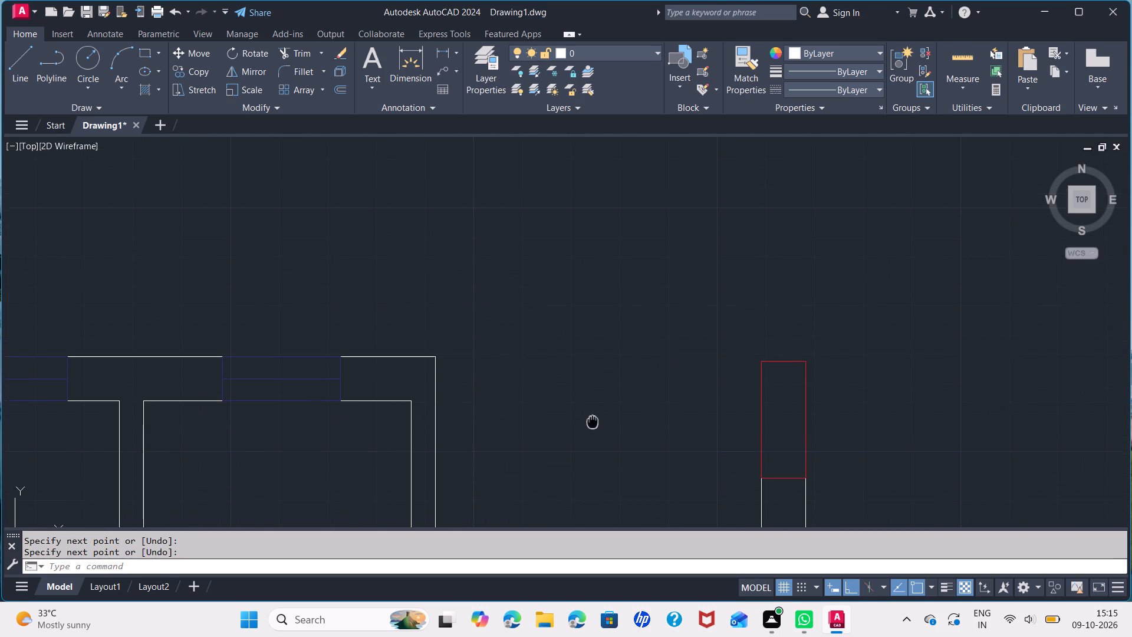
middle_drag(593, 421, 593, 421)
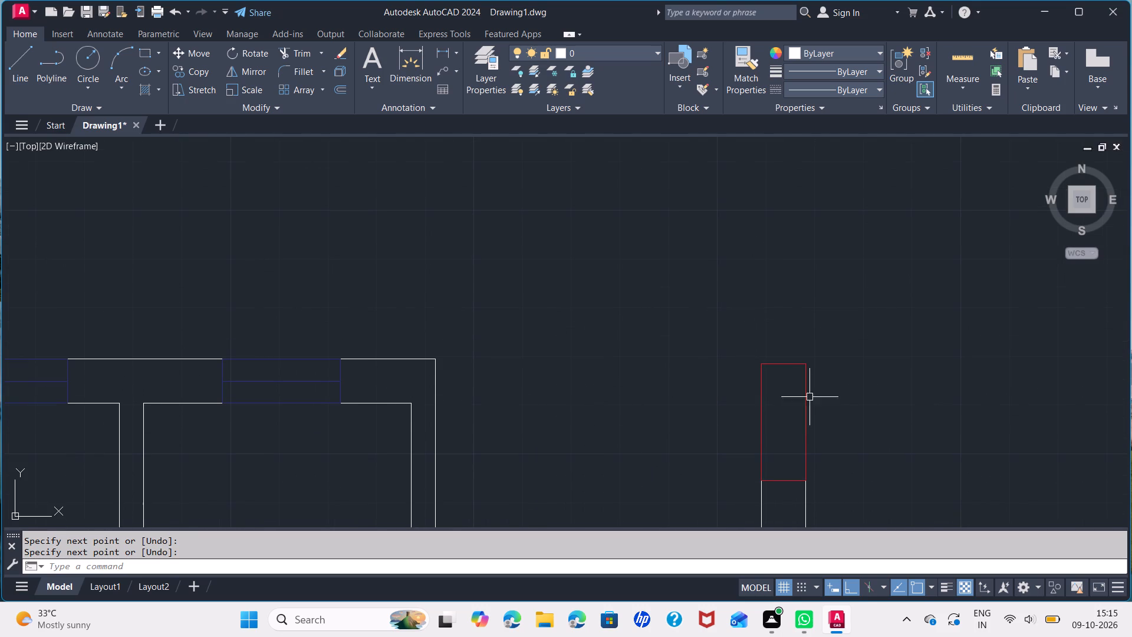
key(l)
key(Return)
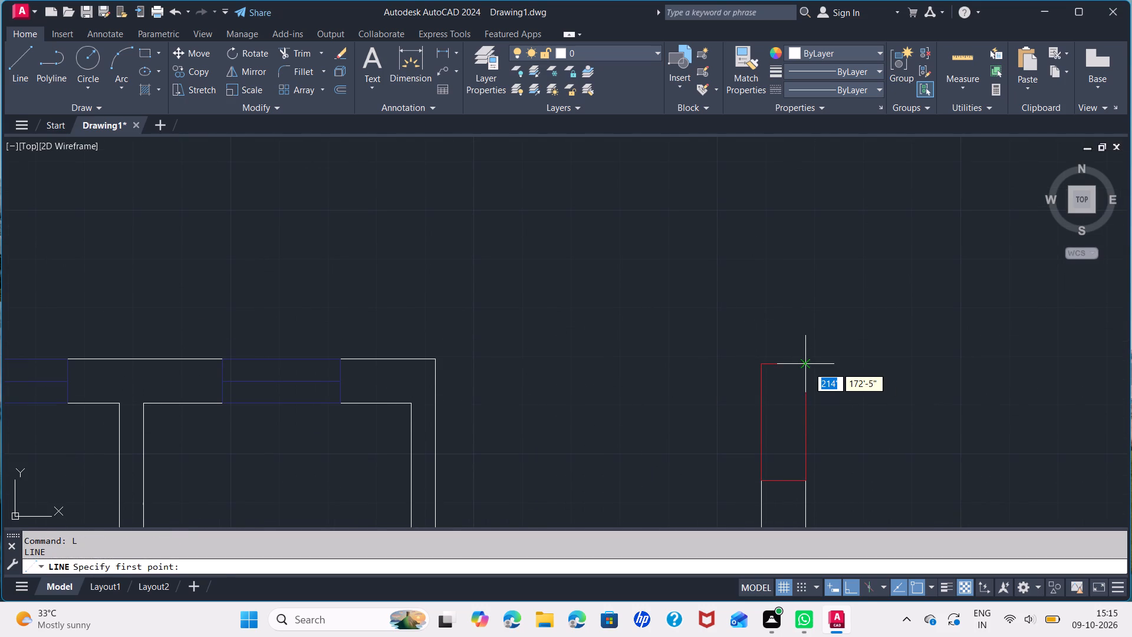
click(808, 366)
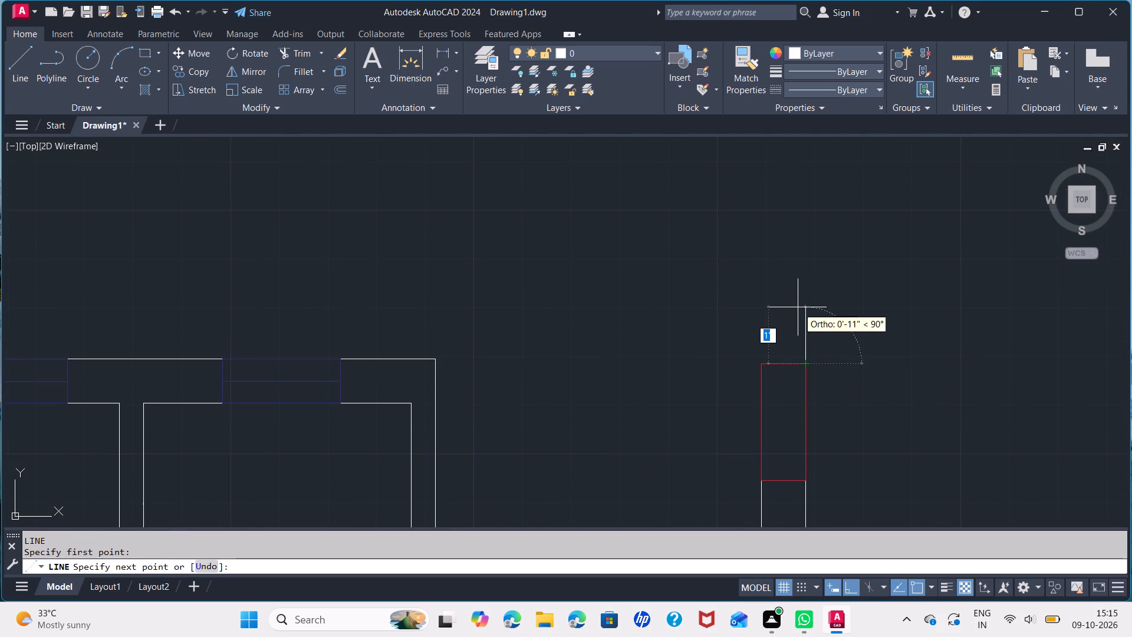
text(2')
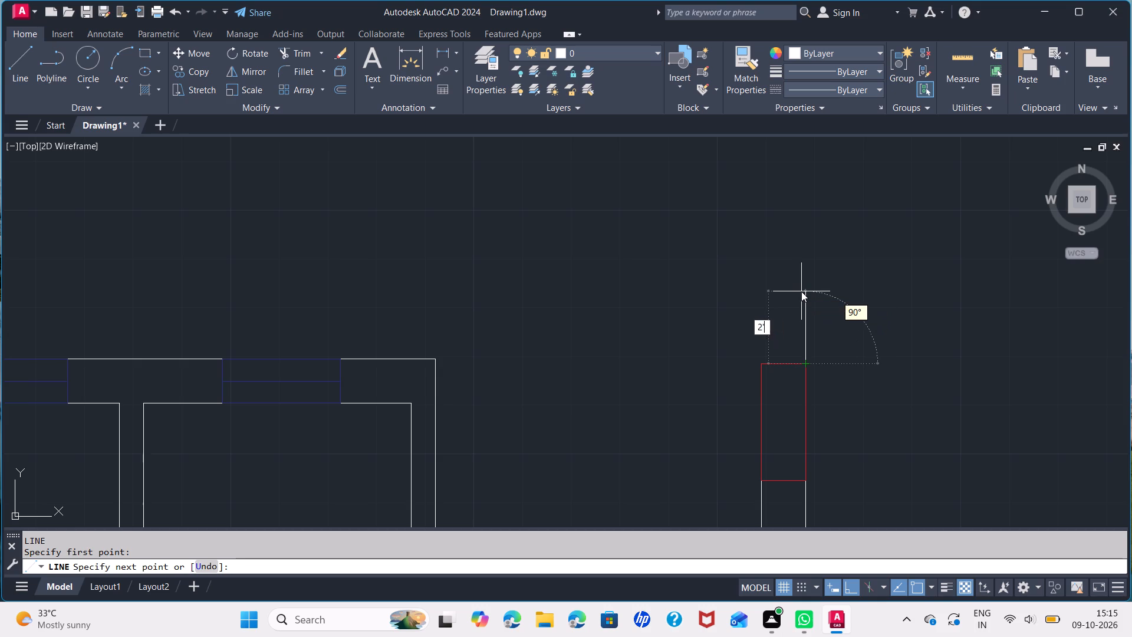
key(Return)
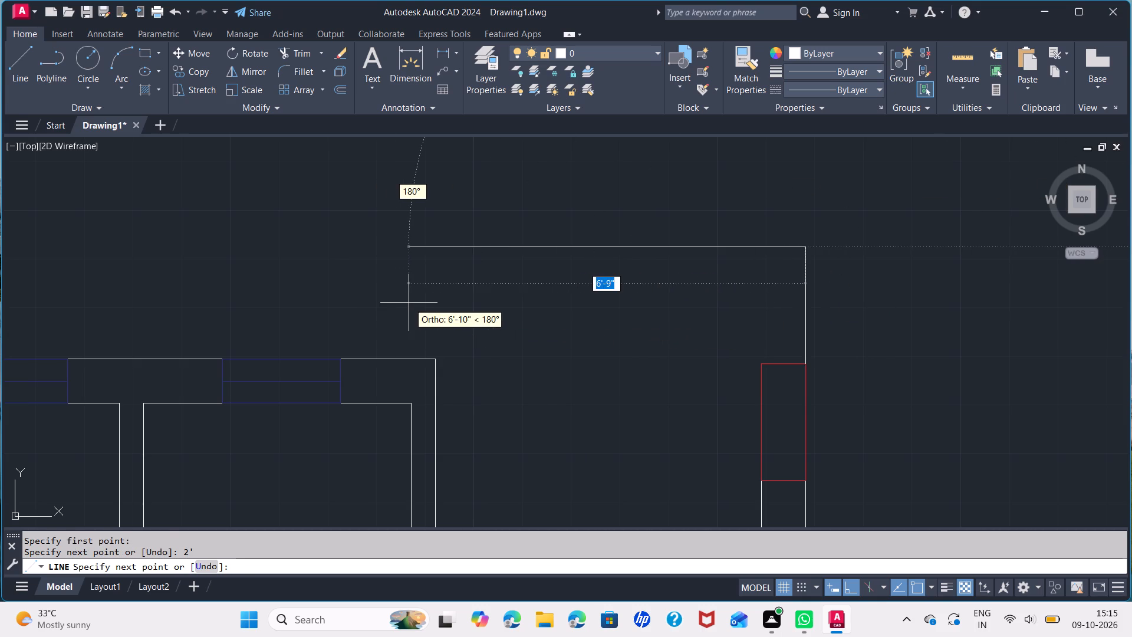
click(408, 301)
click(408, 358)
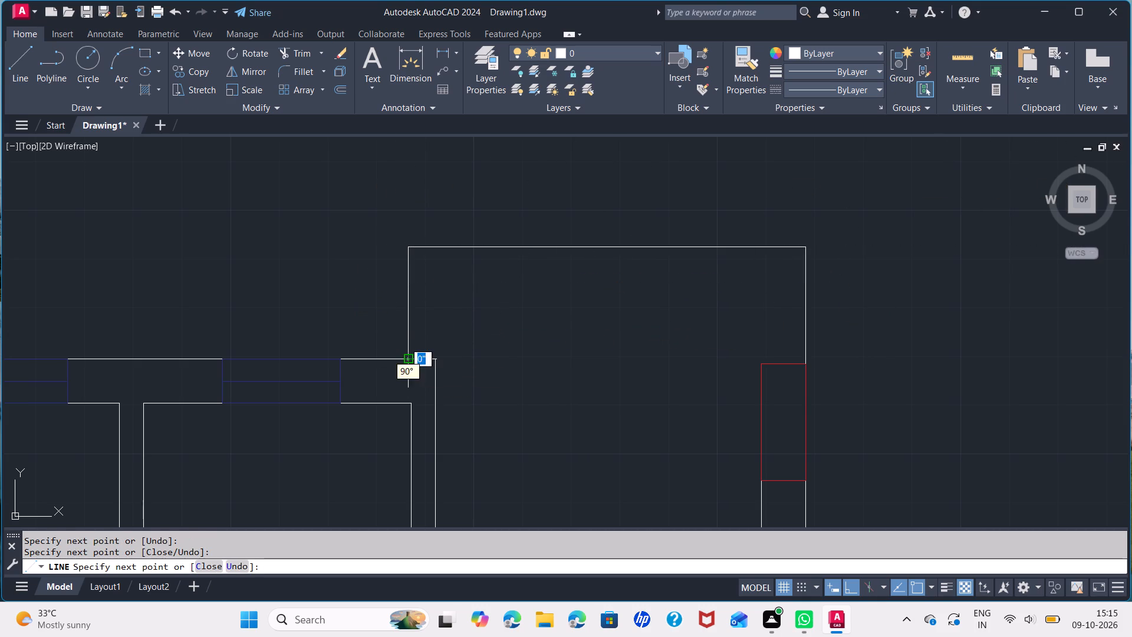
key(space)
Move the new outline's top horizontal line 6" down.
click(589, 244)
click(607, 245)
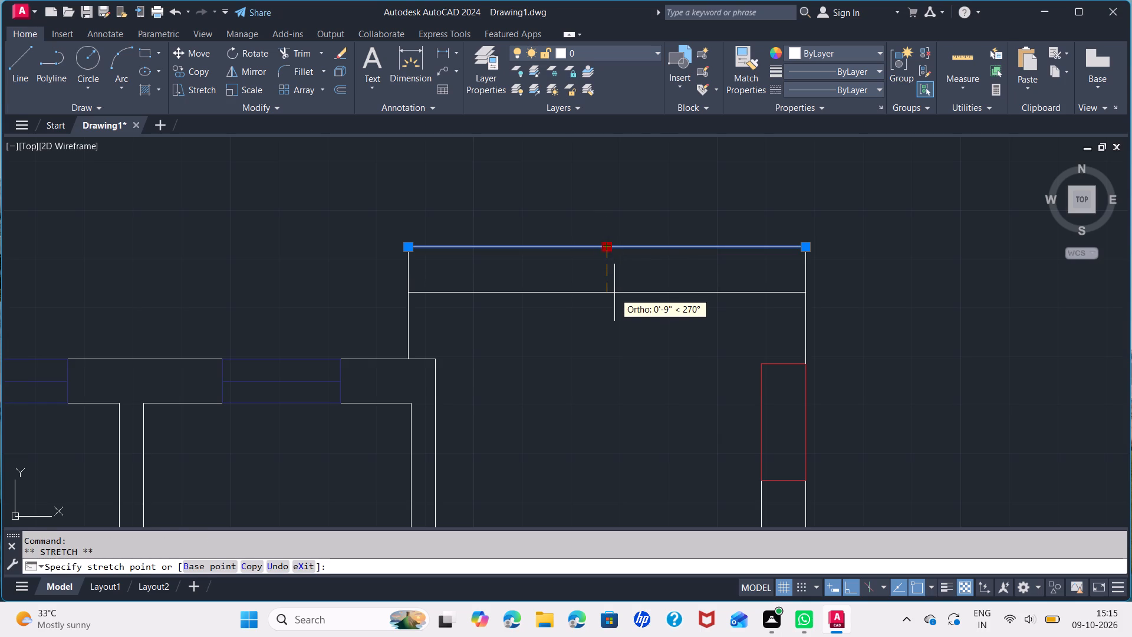
key(6)
key(Return)
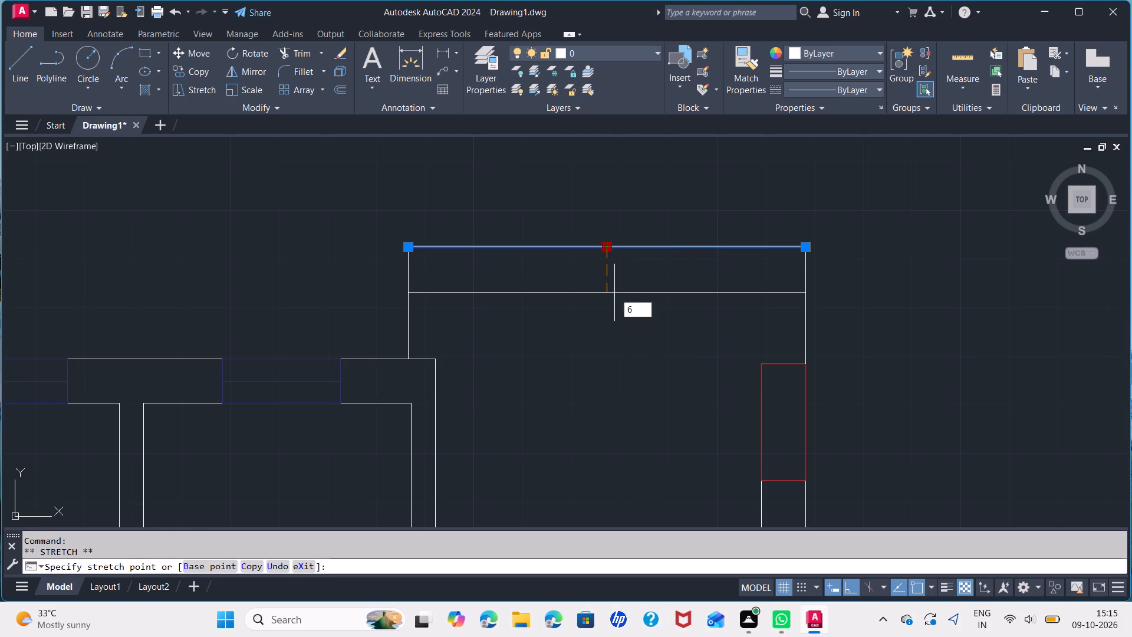
key(space)
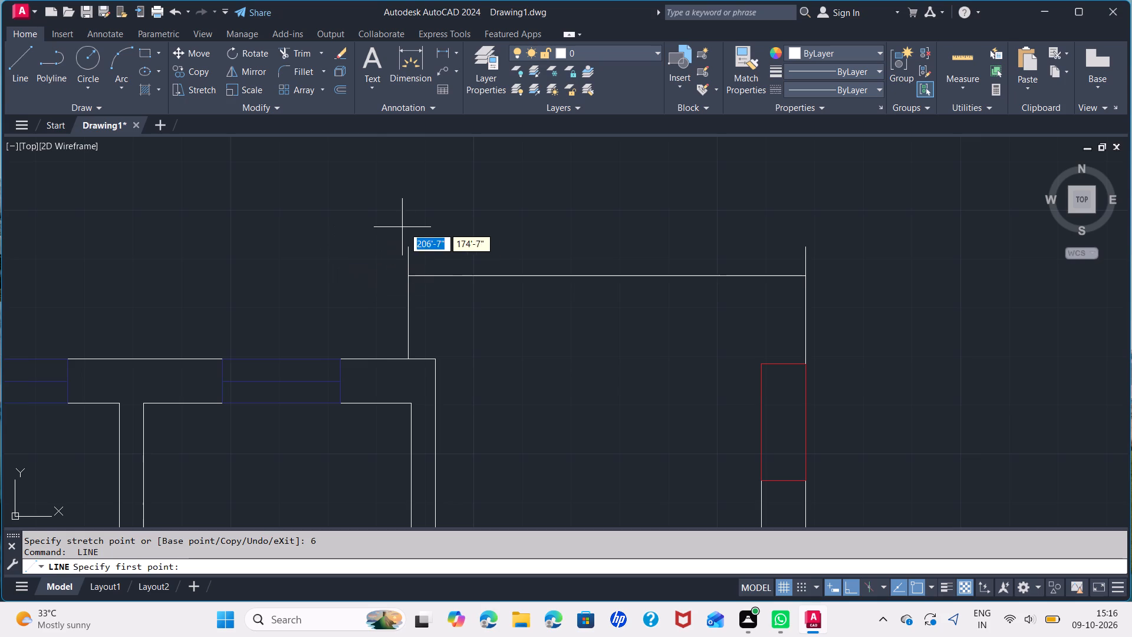
key(Escape)
Trim the two vertical line ends projecting above the outline's lowered top line.
text(TR)
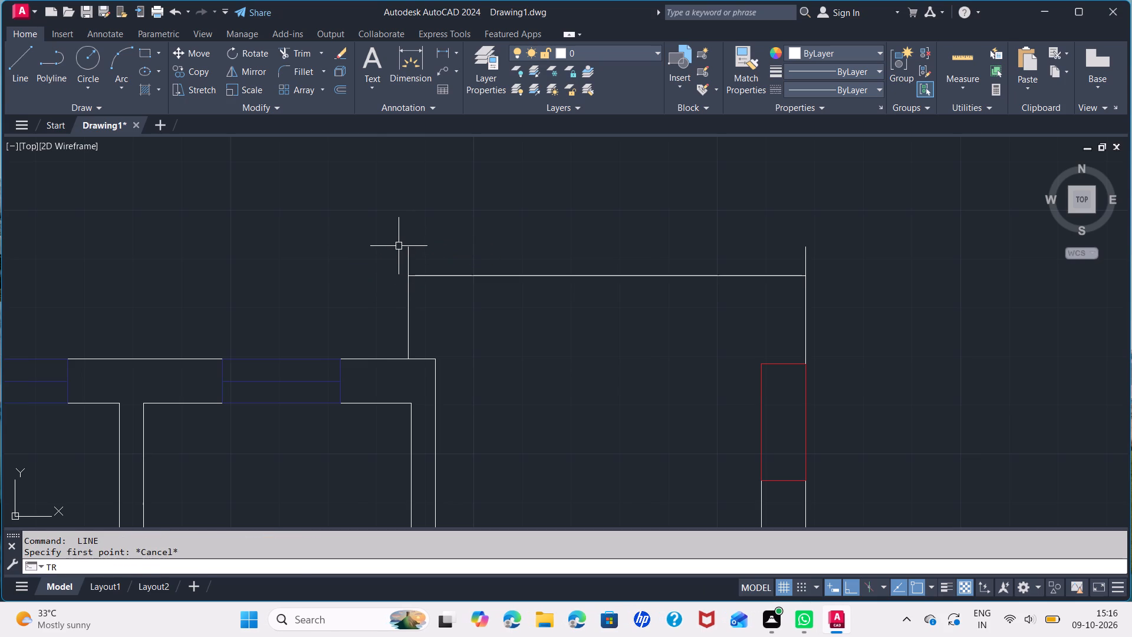
key(space)
click(408, 262)
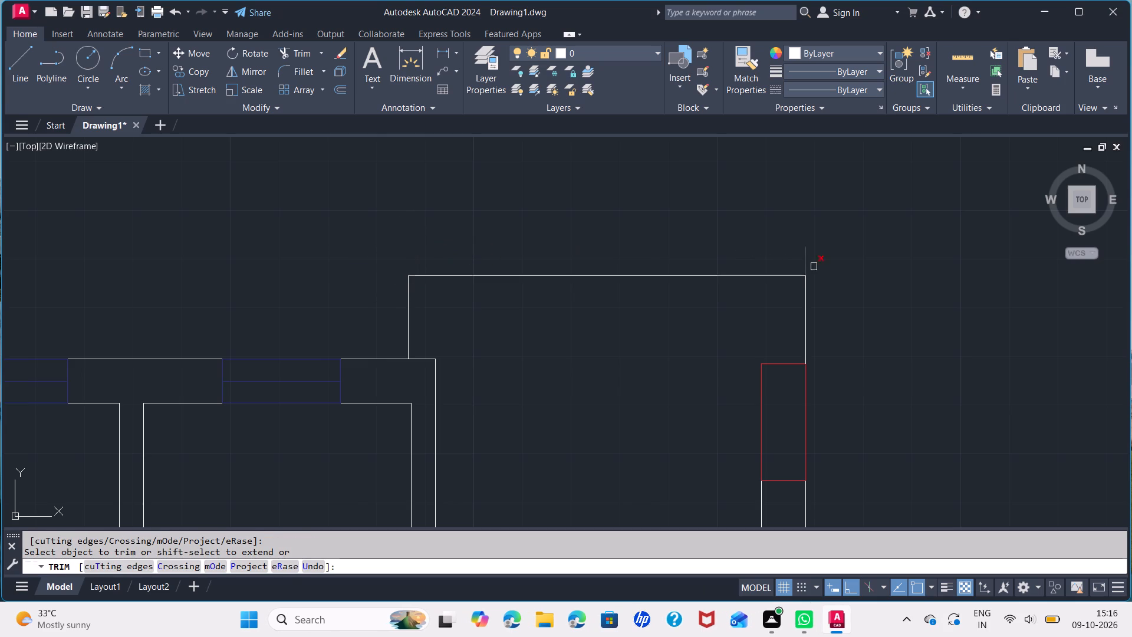
click(805, 260)
key(space)
Offset the outline's top line and both of its vertical side lines 2" inward.
scroll(542, 254, down, 1)
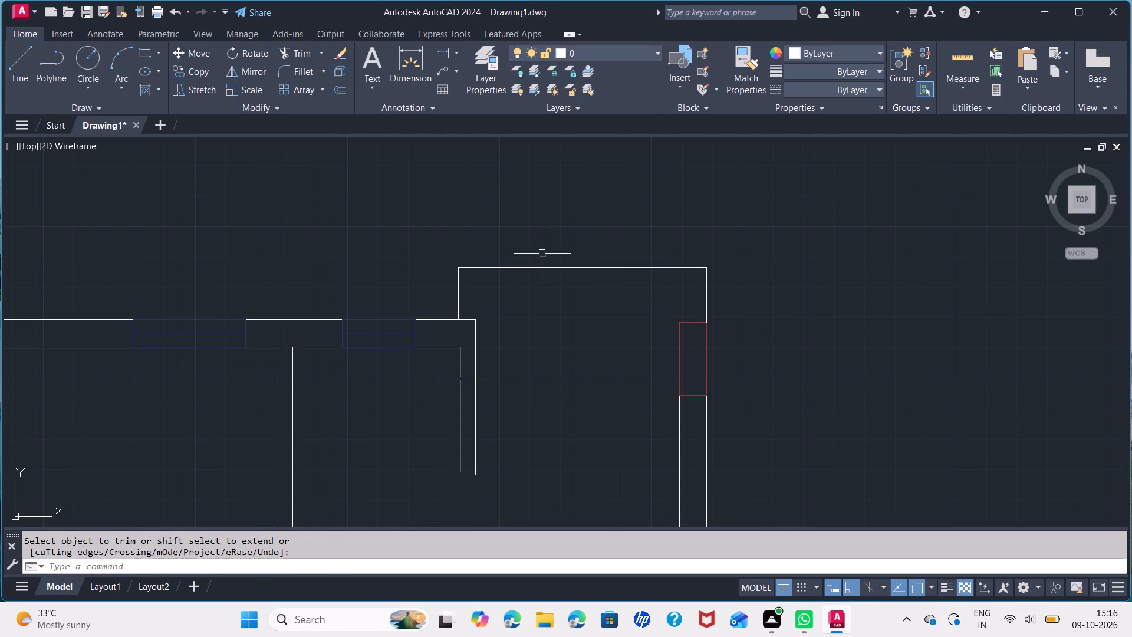
text(OF)
key(Return)
key(2)
key(Return)
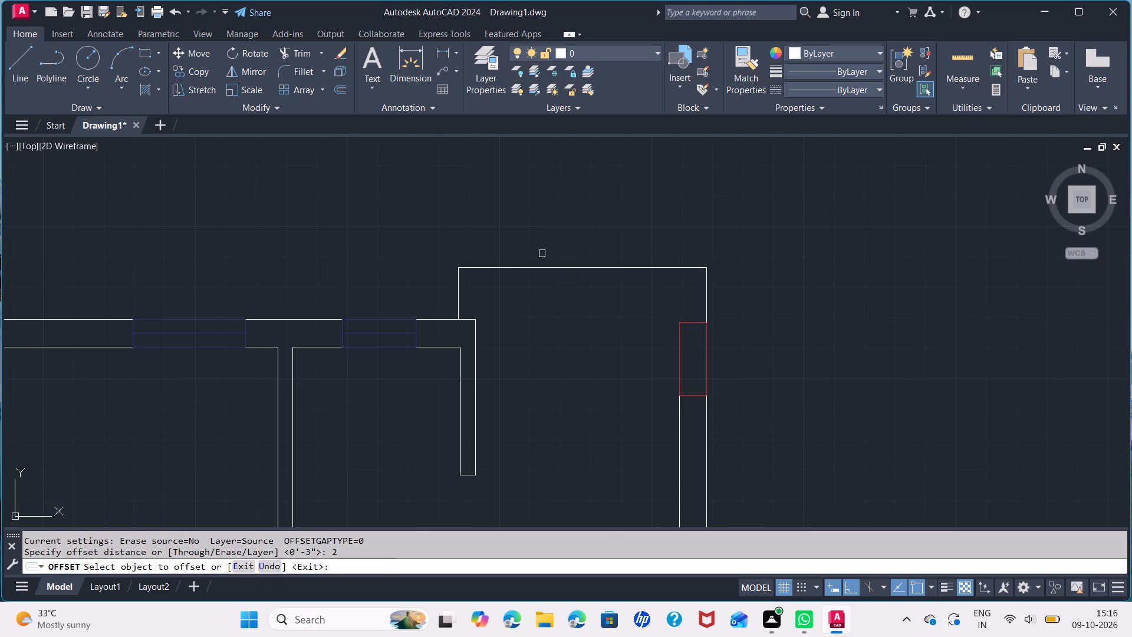
click(551, 268)
click(555, 298)
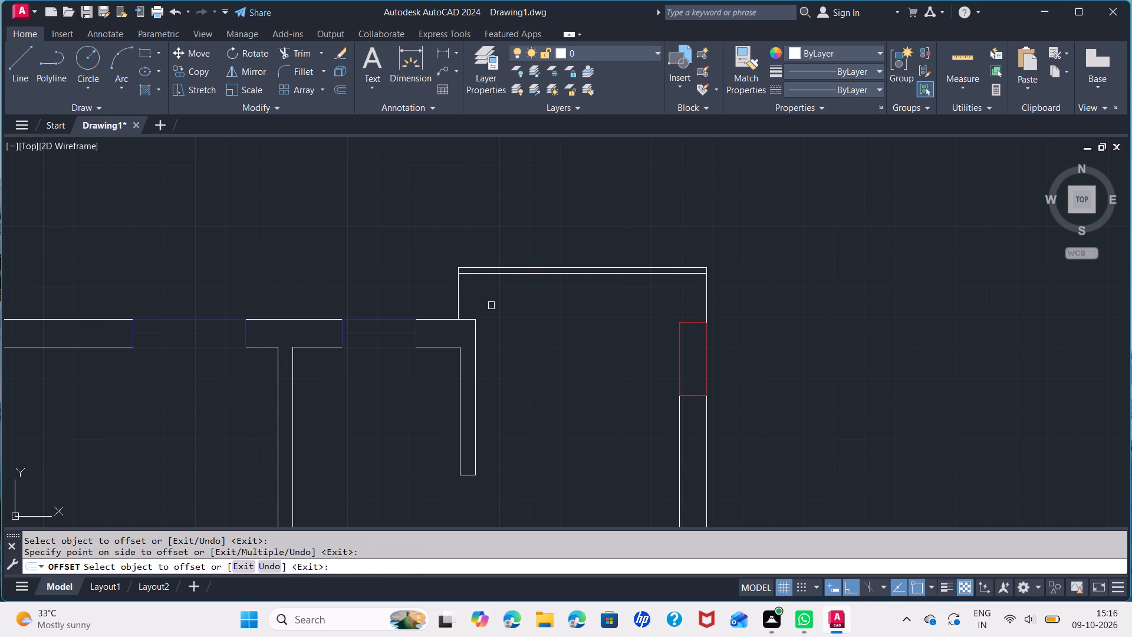
click(458, 296)
click(476, 307)
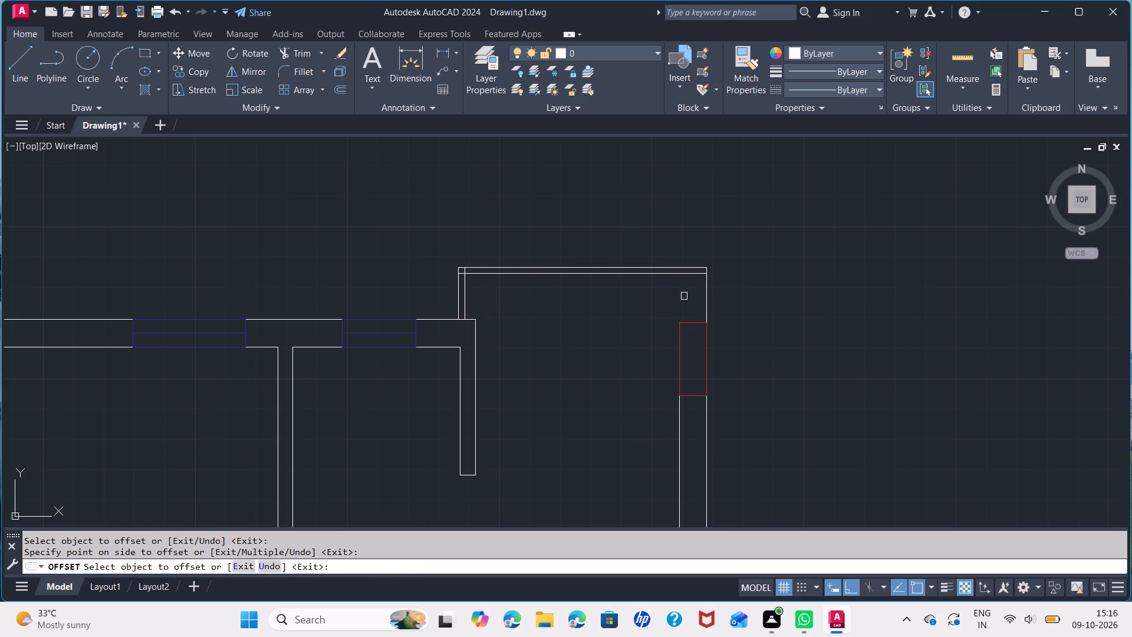
click(706, 308)
click(689, 304)
key(space)
Trim the overlapping inner offset line ends at both upper corners of the top-right projection outline.
scroll(464, 278, up, 3)
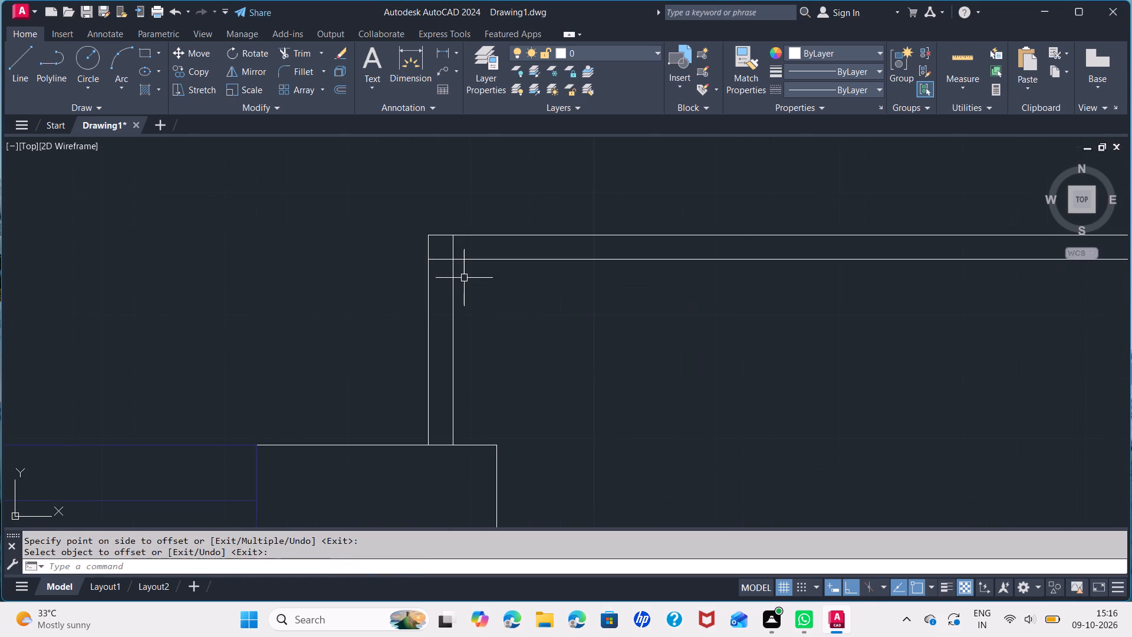
text(TR)
key(Return)
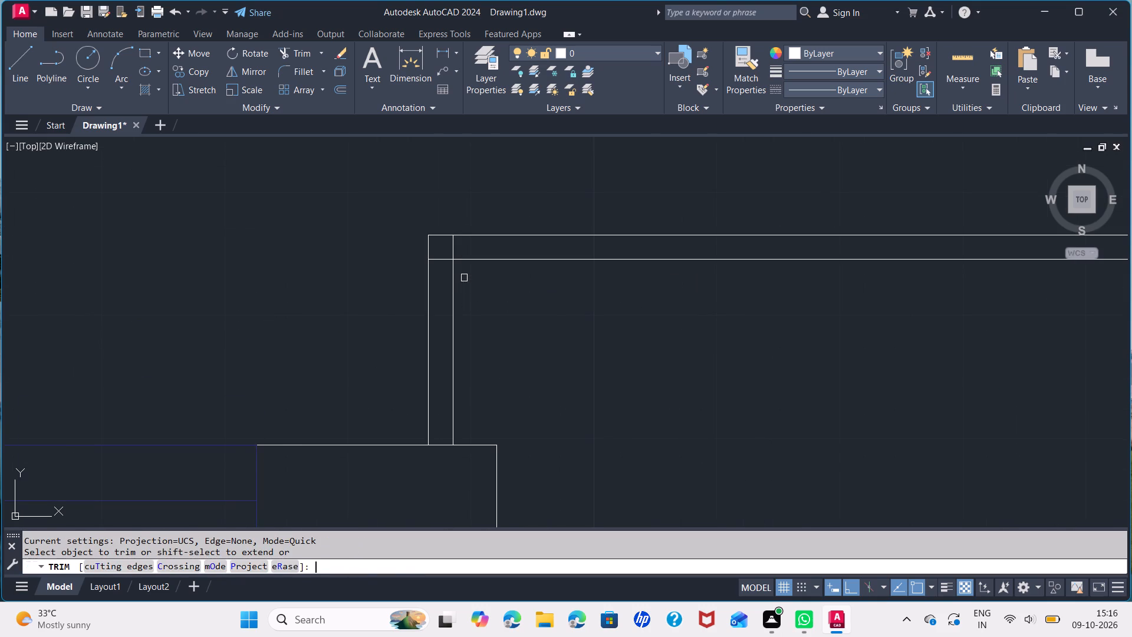
click(456, 248)
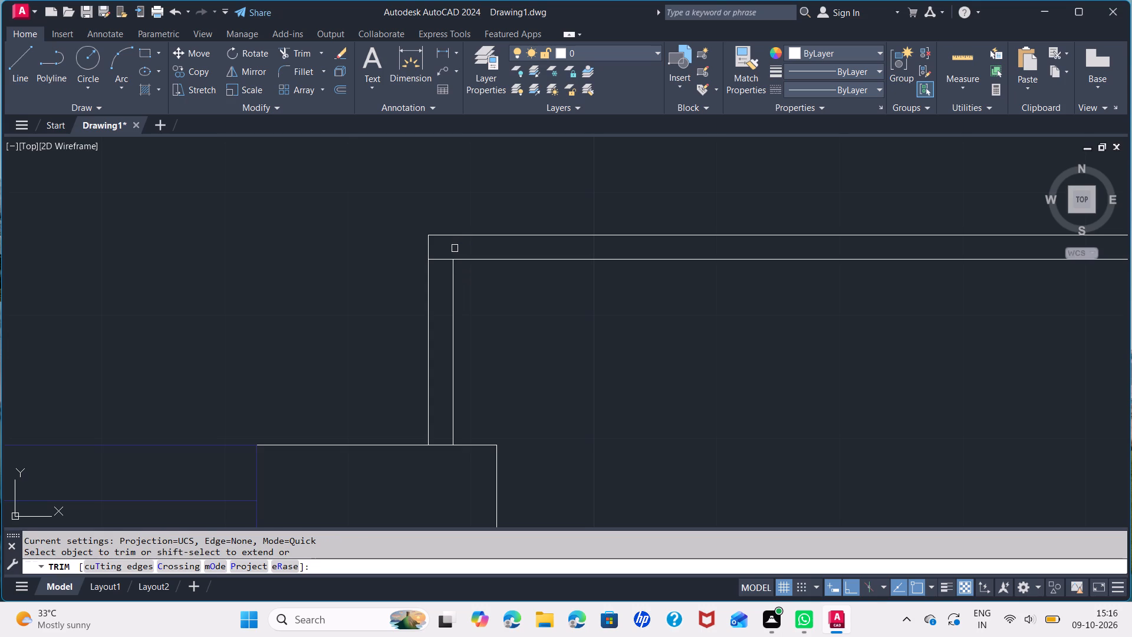
click(443, 261)
scroll(538, 307, down, 2)
middle_drag(597, 320, 260, 329)
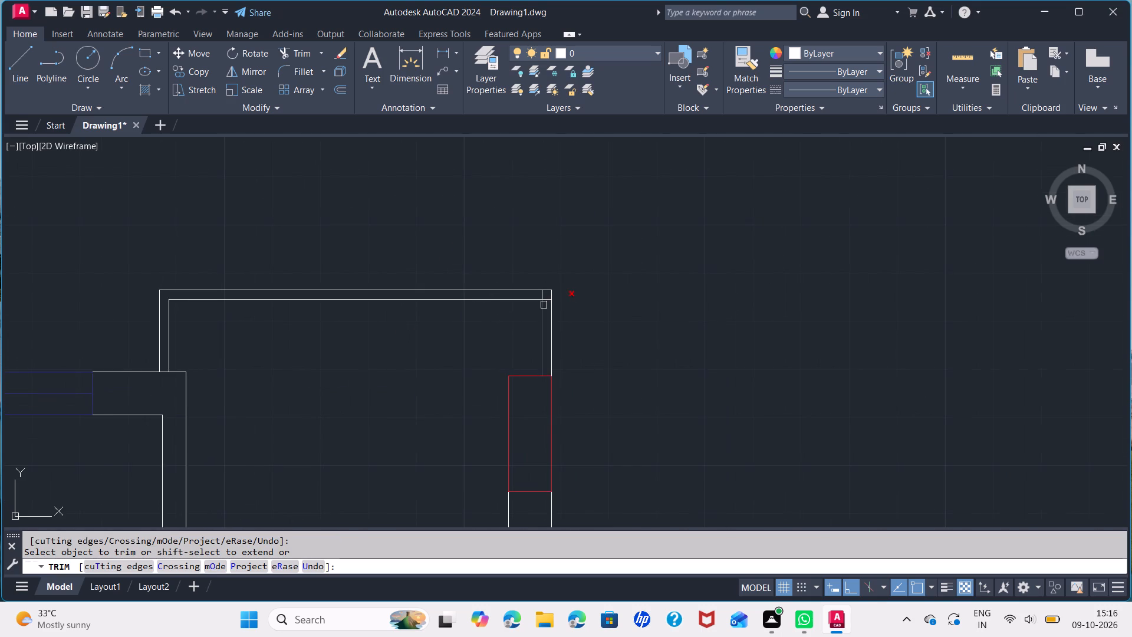
scroll(545, 291, up, 1)
click(537, 297)
click(545, 302)
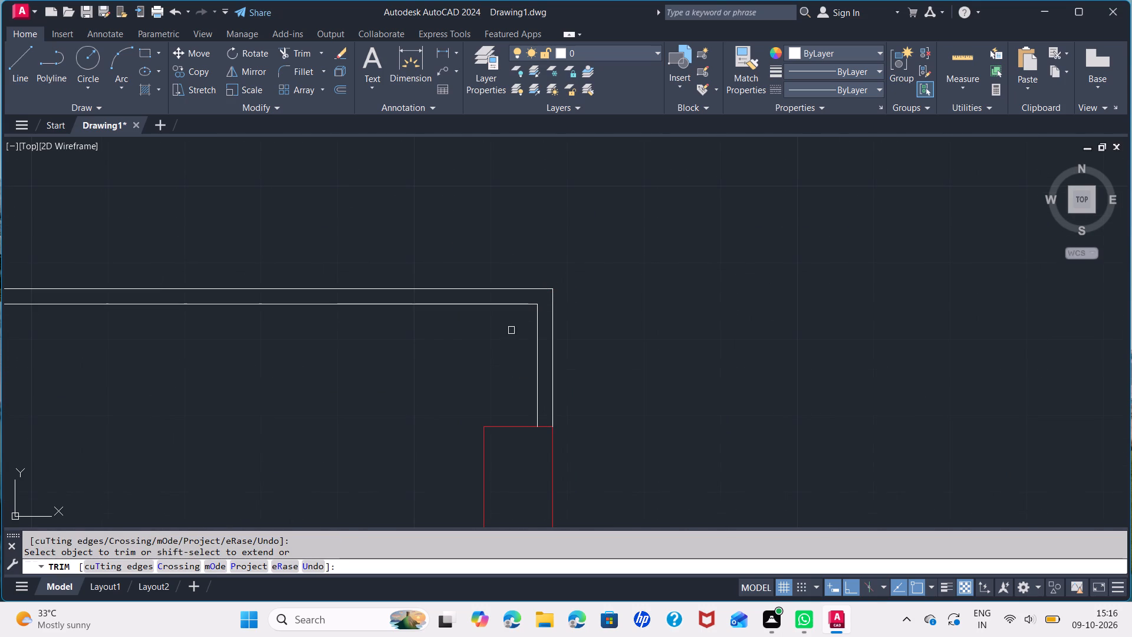
key(space)
Move the projection outline's inner top line and its outer top line 6" down each.
scroll(429, 343, down, 1)
middle_drag(429, 343, 596, 310)
scroll(429, 343, down, 1)
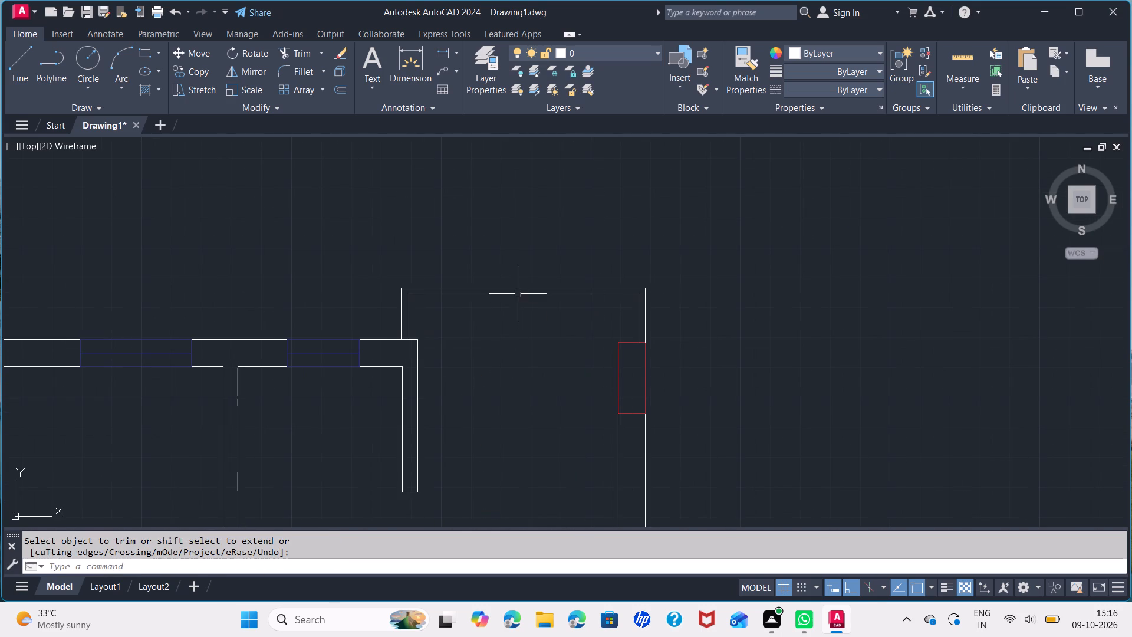
click(522, 297)
click(525, 295)
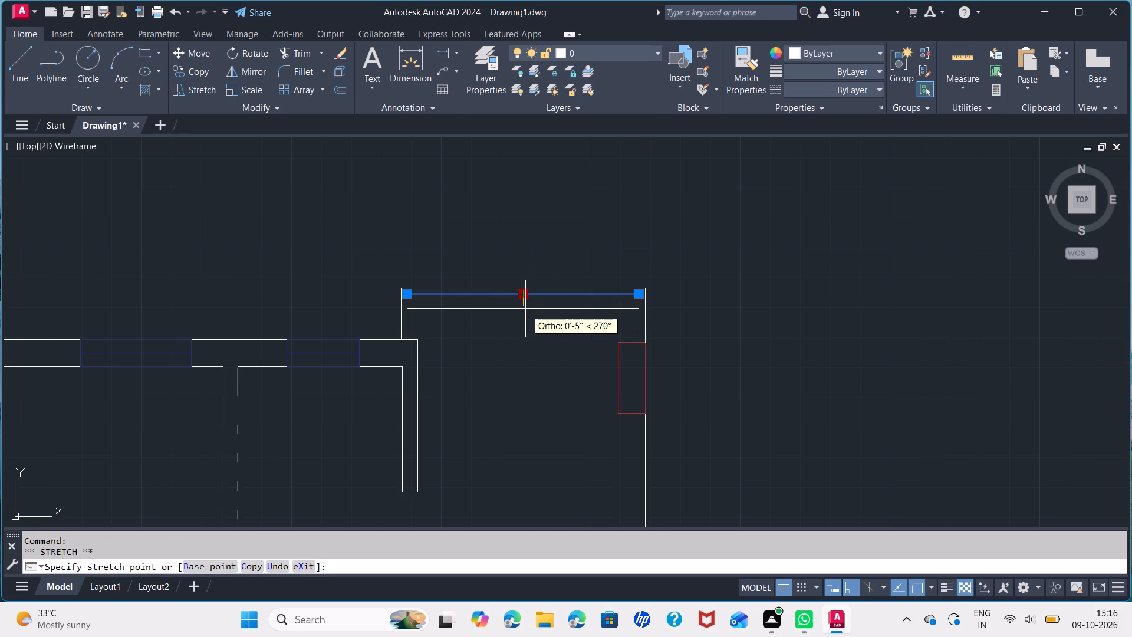
key(6)
key(Return)
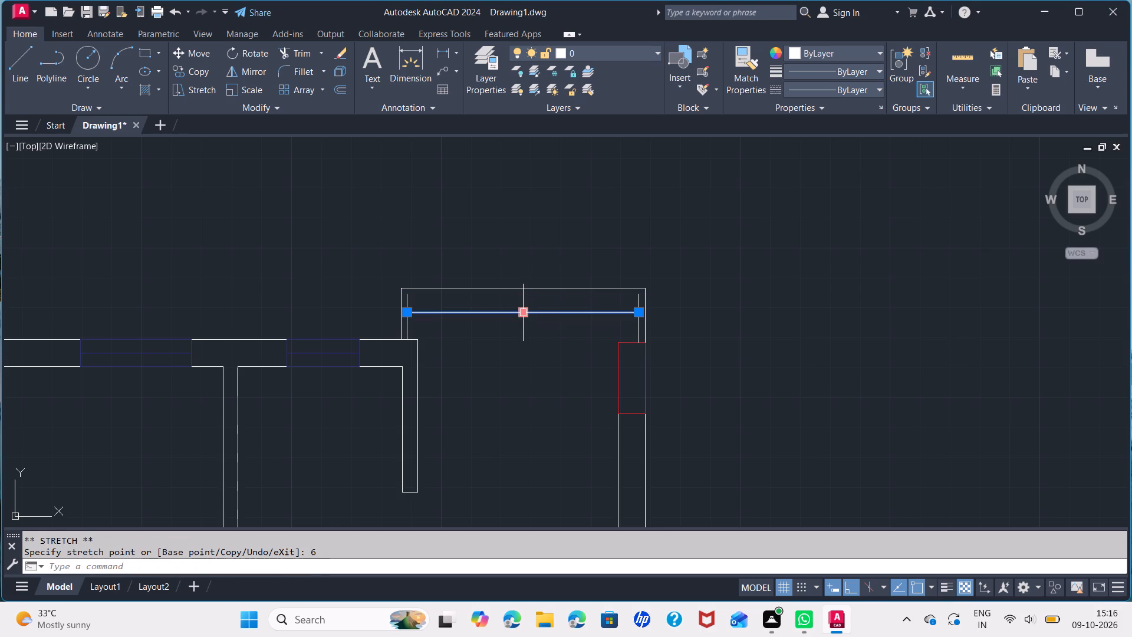
key(space)
click(538, 288)
key(Escape)
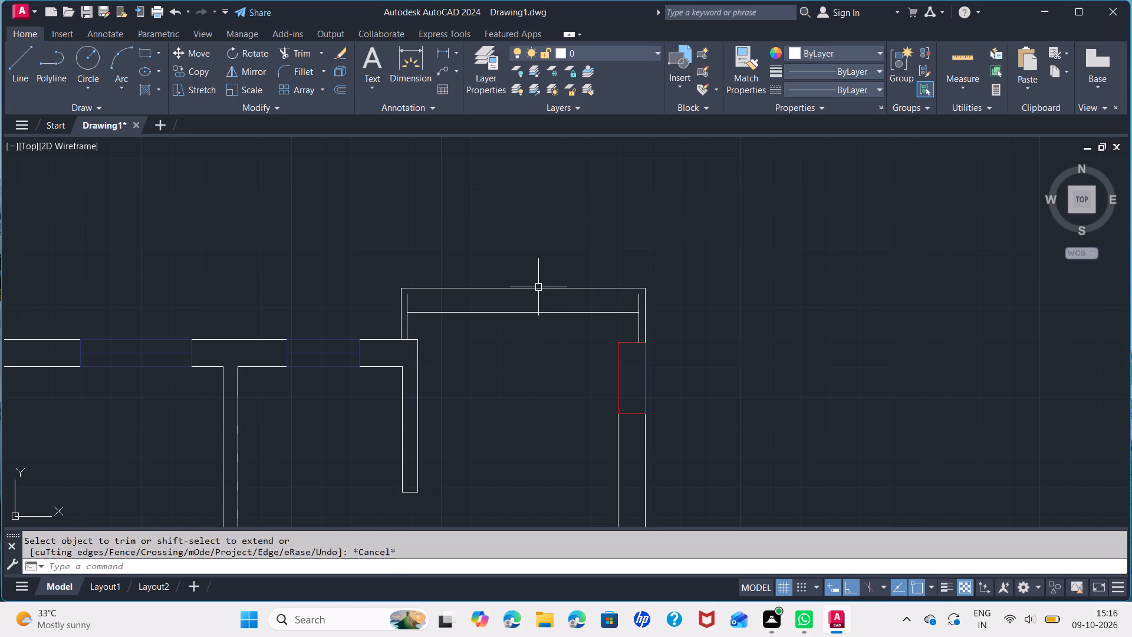
key(Escape)
click(538, 287)
click(525, 291)
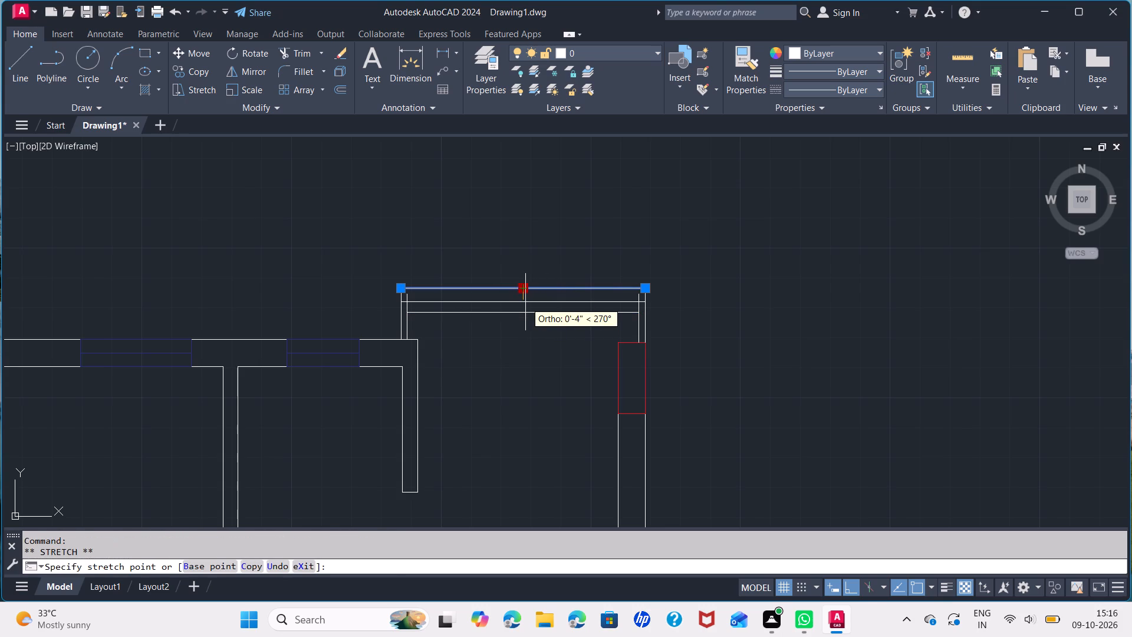
key(6)
key(Return)
Trim the four vertical line ends projecting above the projection's lowered outer top line, using that line as the cutting edge.
key(space)
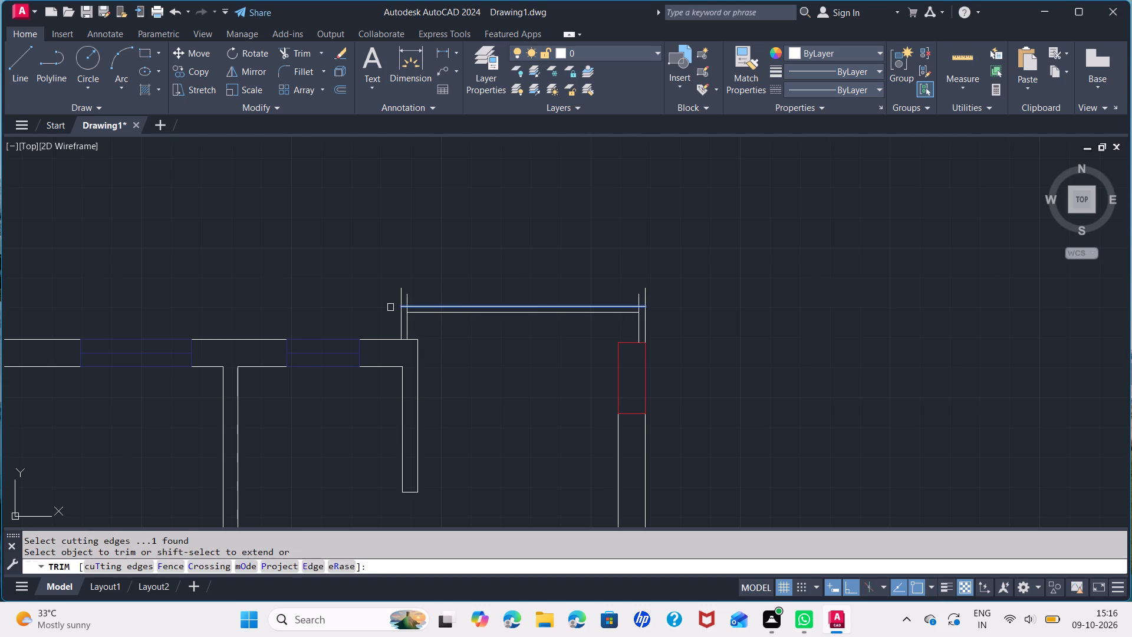
click(399, 295)
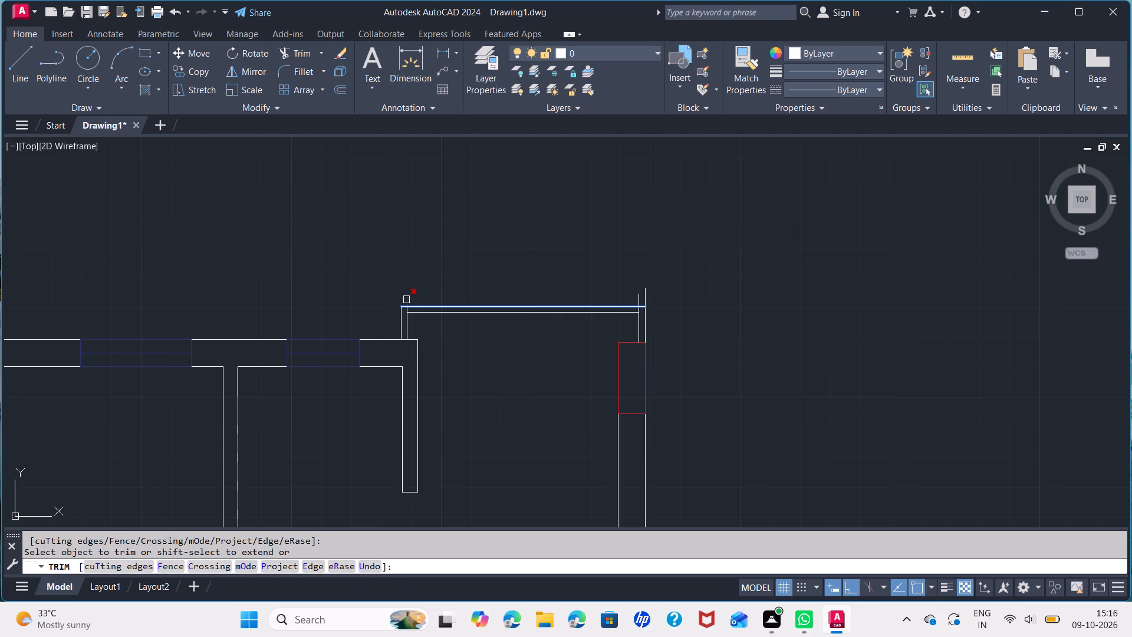
click(406, 300)
click(640, 295)
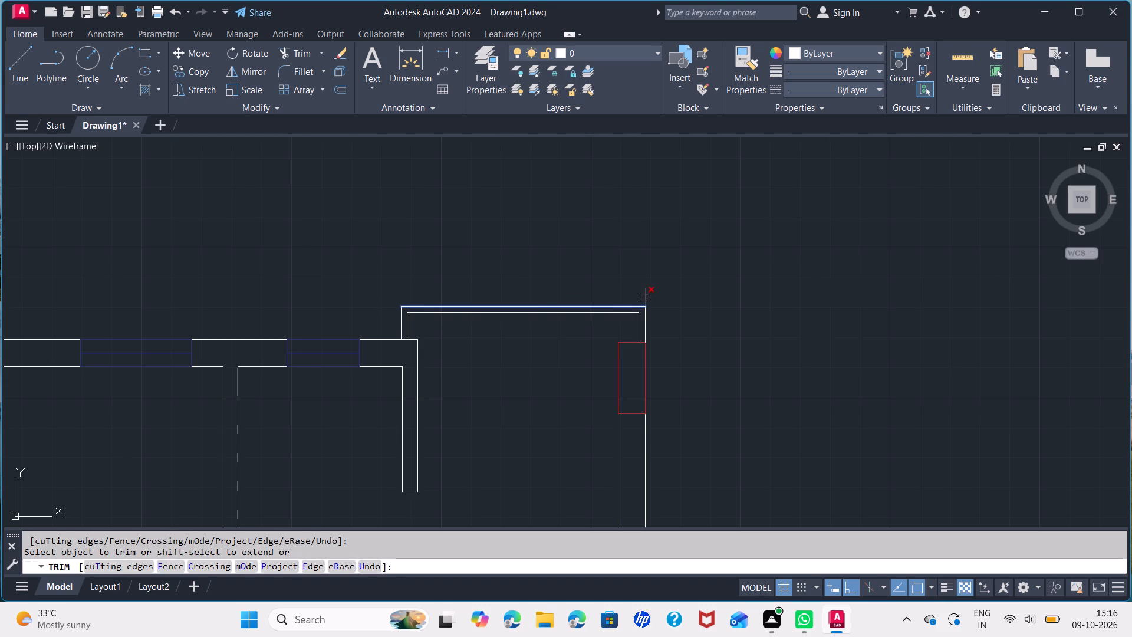
click(645, 298)
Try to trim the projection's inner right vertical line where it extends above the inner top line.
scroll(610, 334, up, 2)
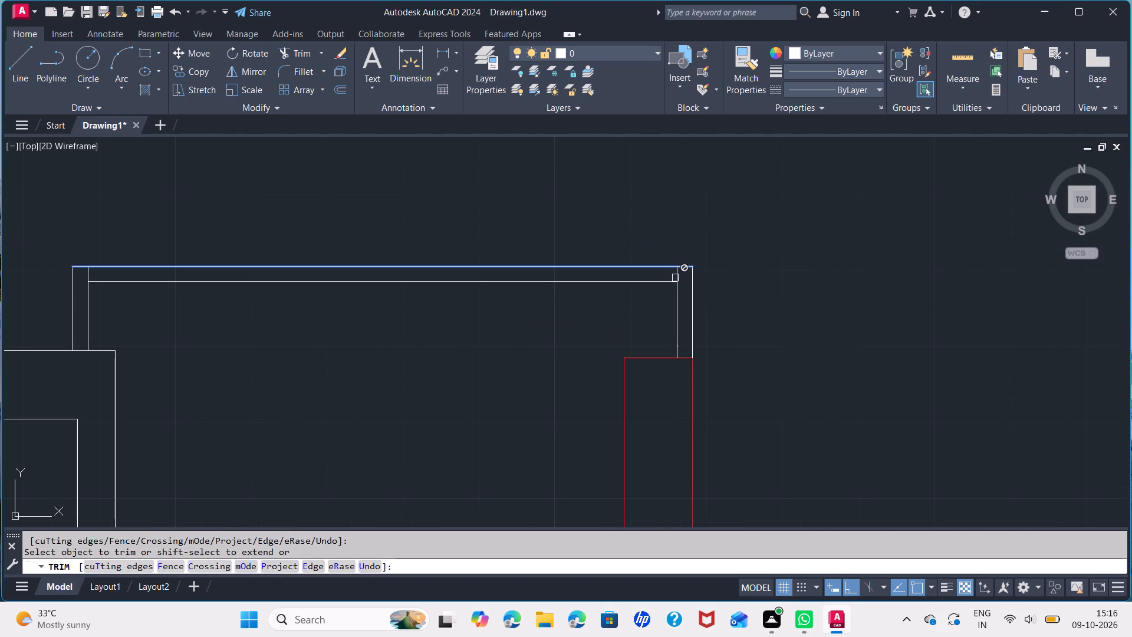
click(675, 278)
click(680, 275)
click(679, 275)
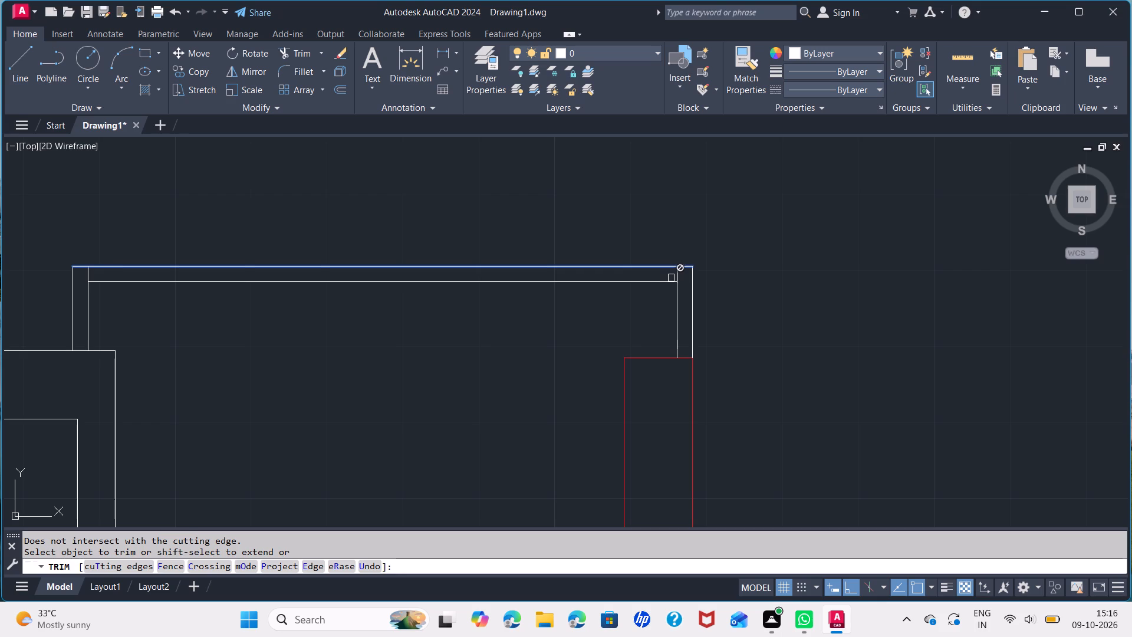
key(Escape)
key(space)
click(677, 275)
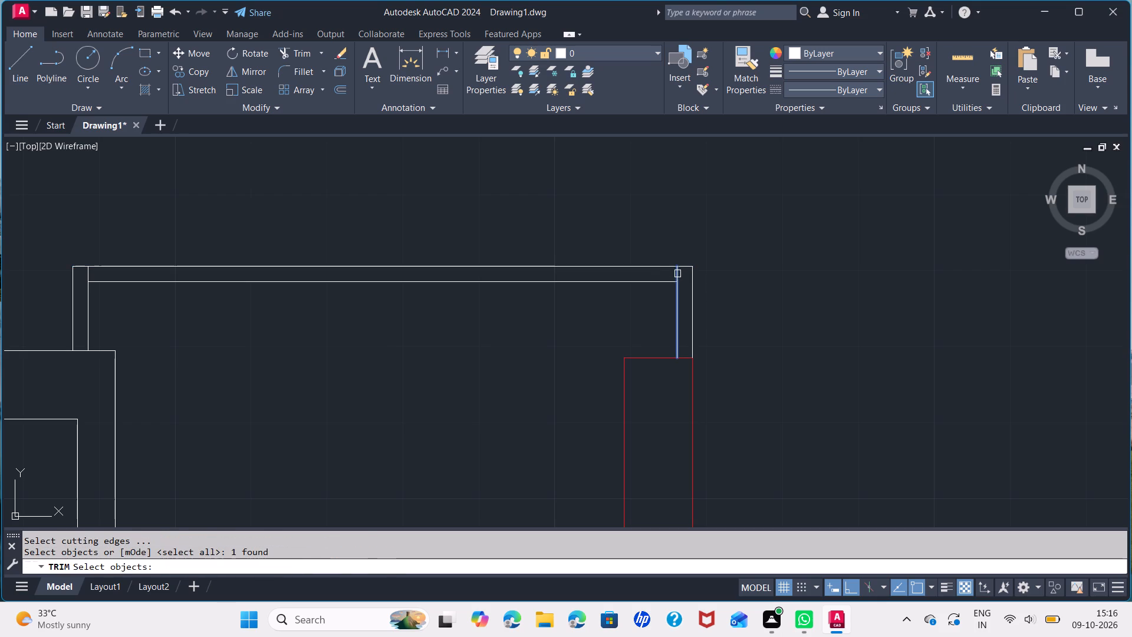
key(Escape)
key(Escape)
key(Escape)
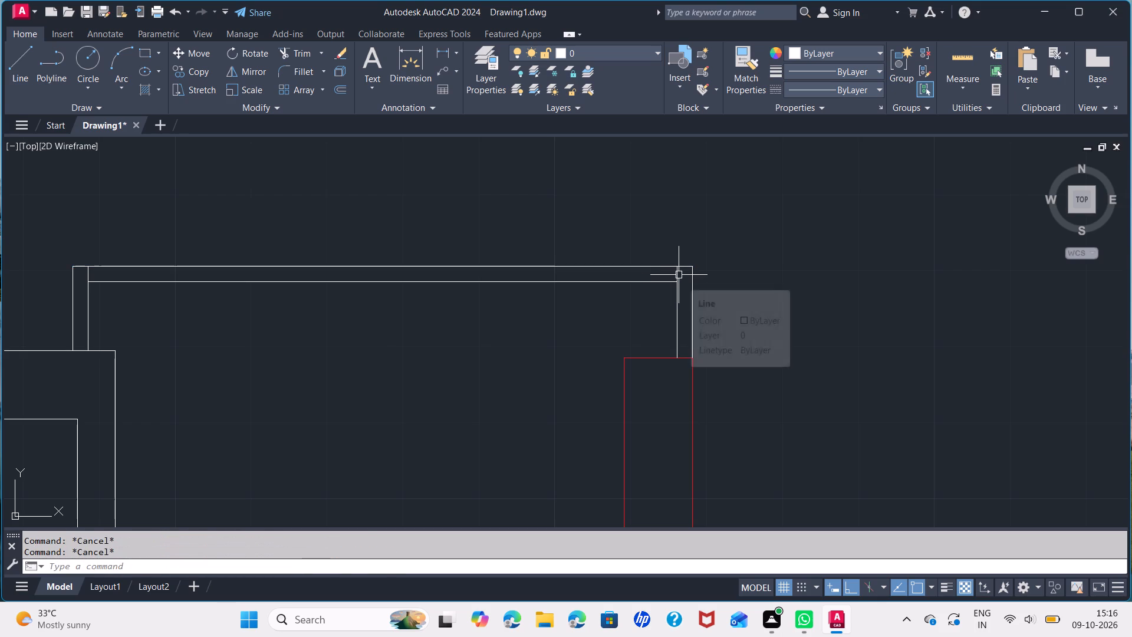
Trim both inner vertical line ends lying between the projection's inner and outer top lines.
key(t)
key(r)
key(Return)
click(677, 274)
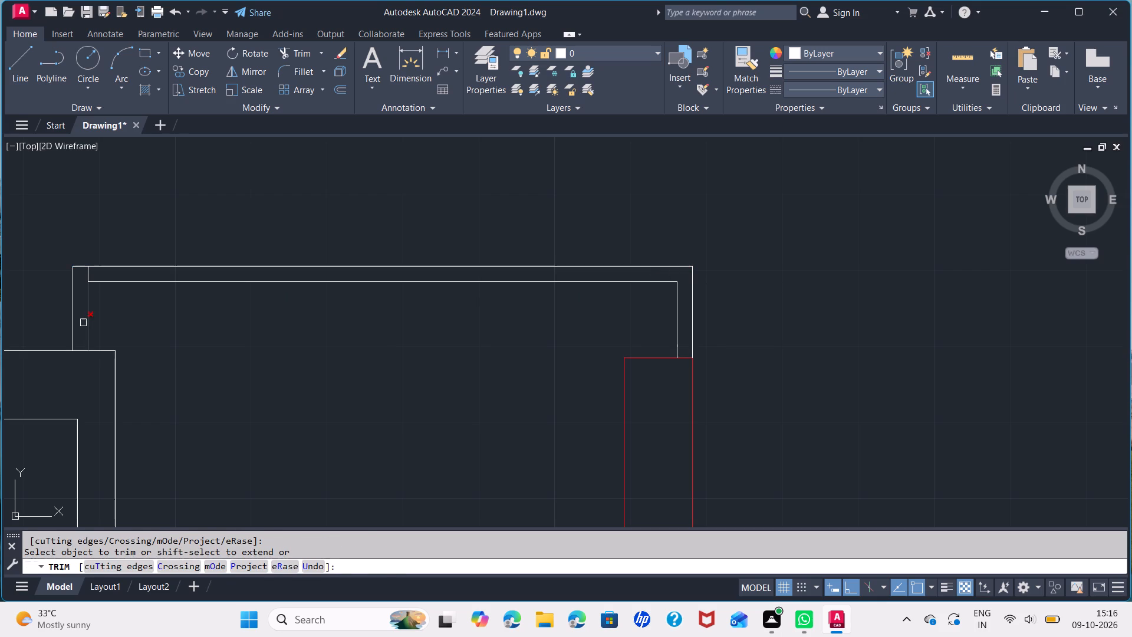
click(90, 272)
key(space)
Draw vertical lines joining the facing wall stub ends across the two door openings on either side of the central passage.
scroll(234, 268, down, 3)
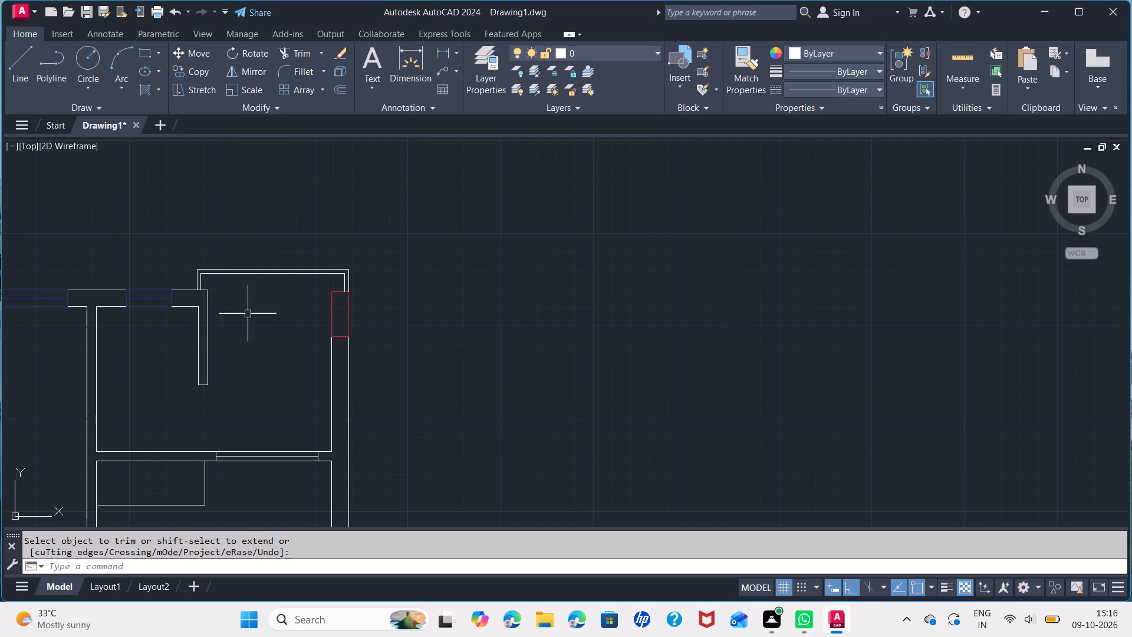
scroll(318, 315, down, 2)
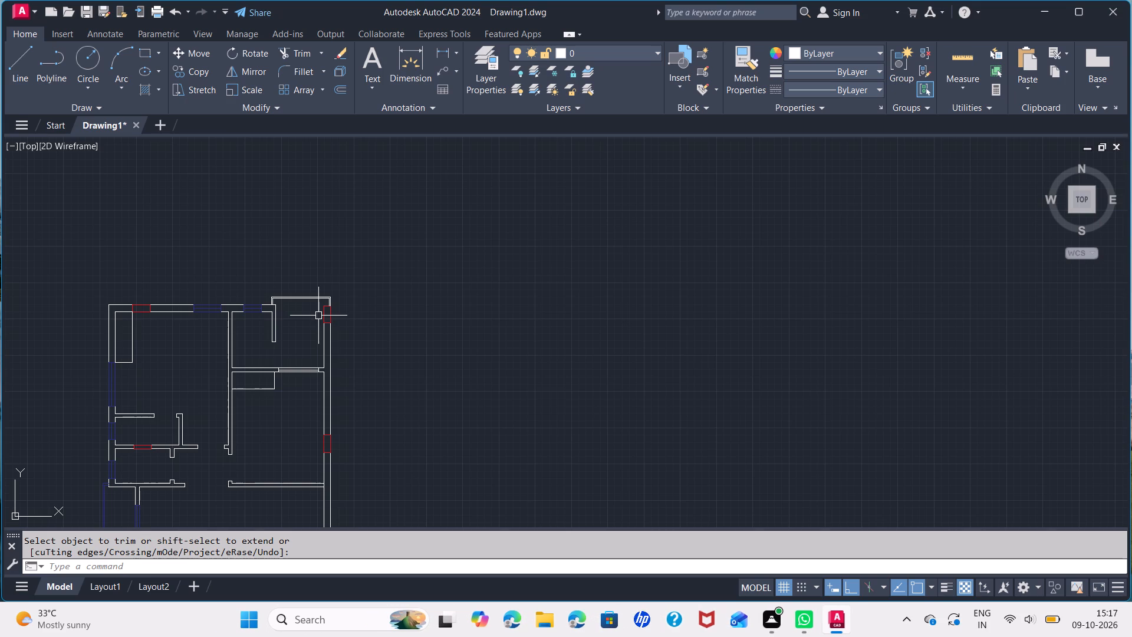
scroll(157, 471, up, 2)
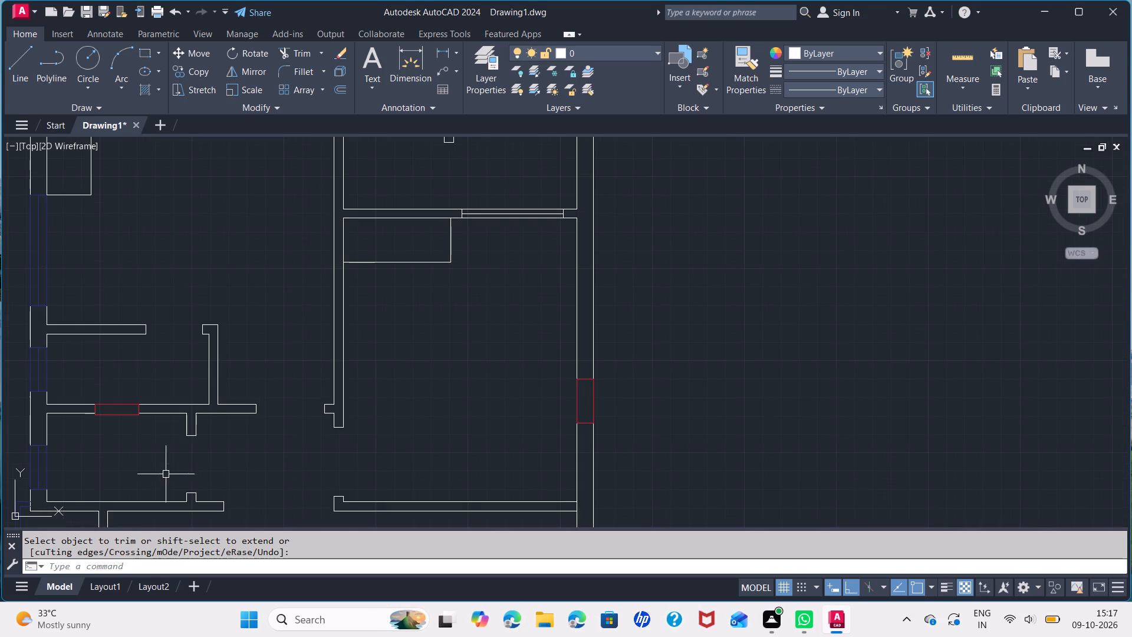
middle_drag(309, 459, 301, 413)
key(l)
key(Return)
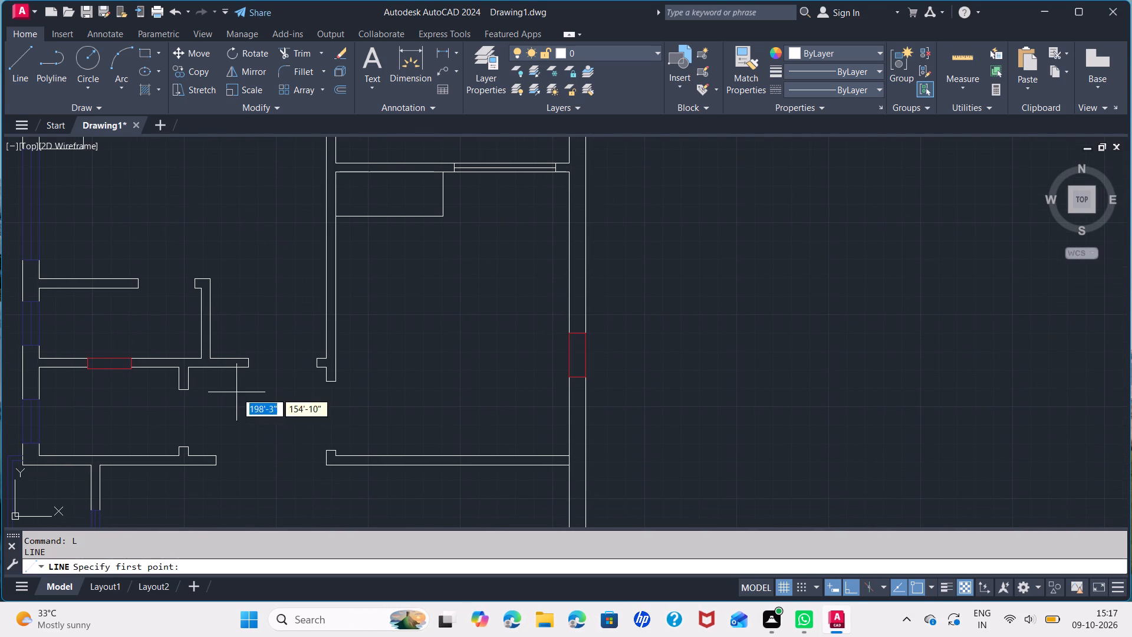
click(190, 391)
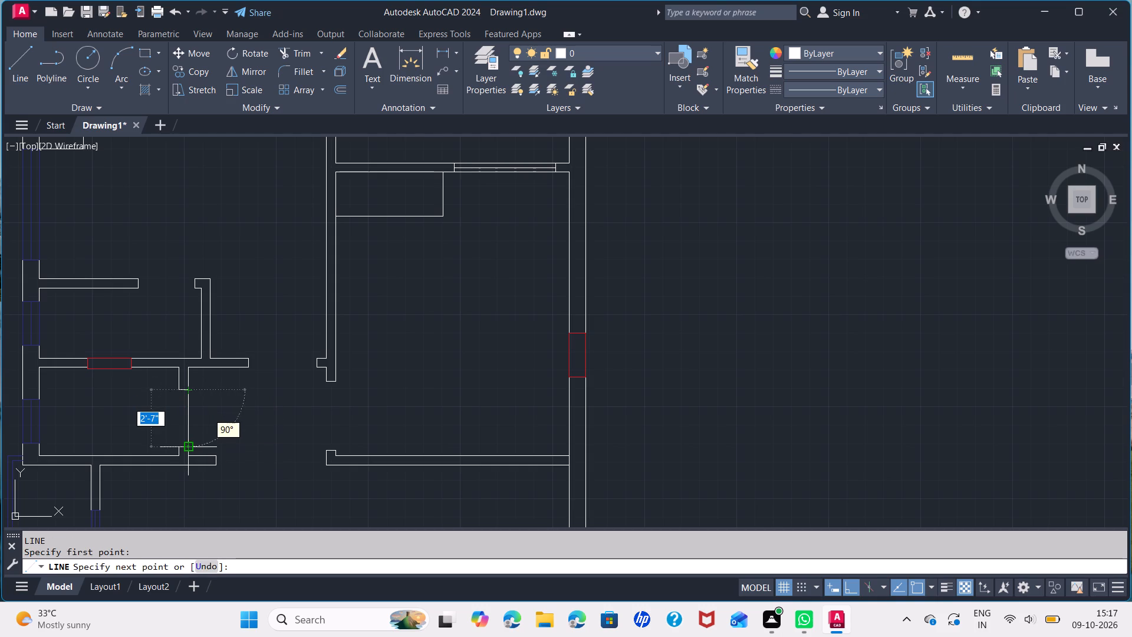
click(186, 444)
key(space)
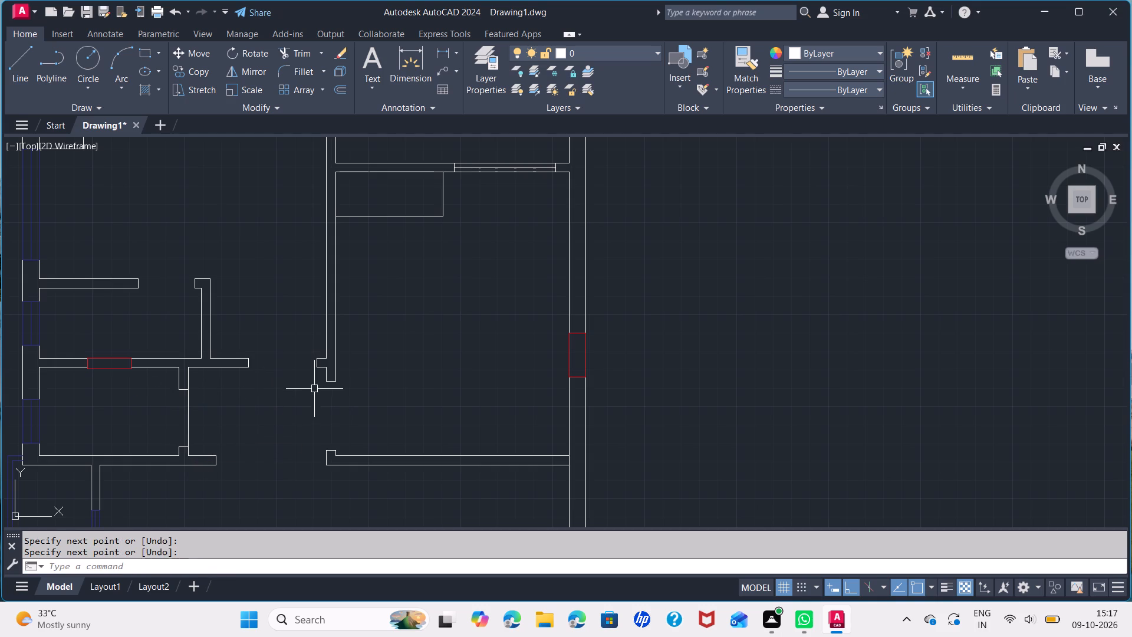
key(space)
click(327, 385)
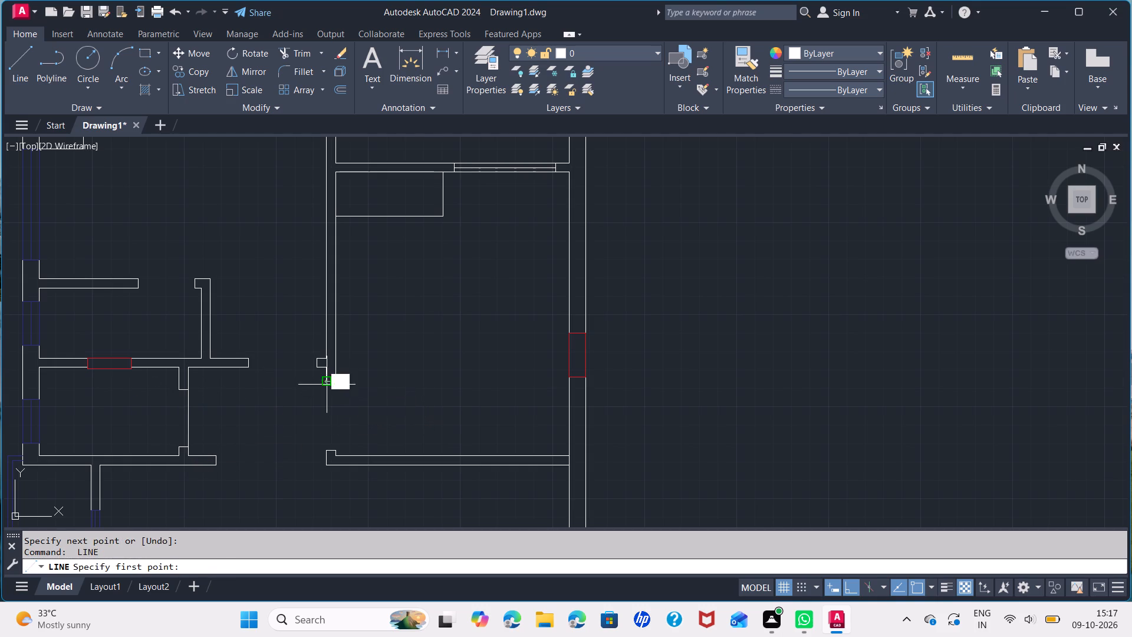
click(328, 447)
key(space)
scroll(364, 425, down, 2)
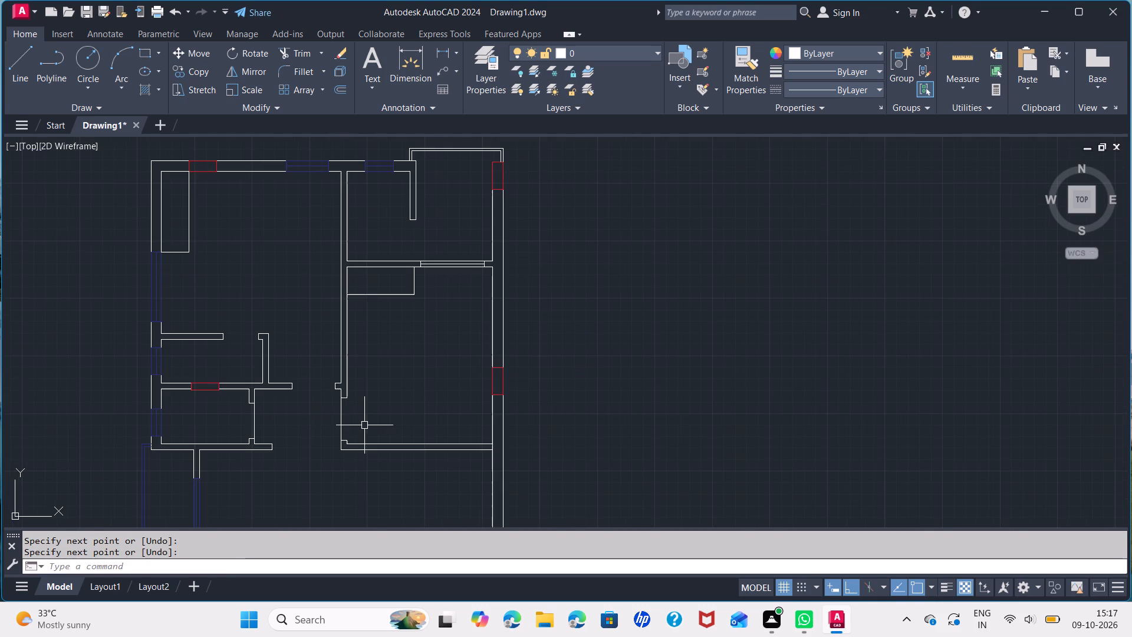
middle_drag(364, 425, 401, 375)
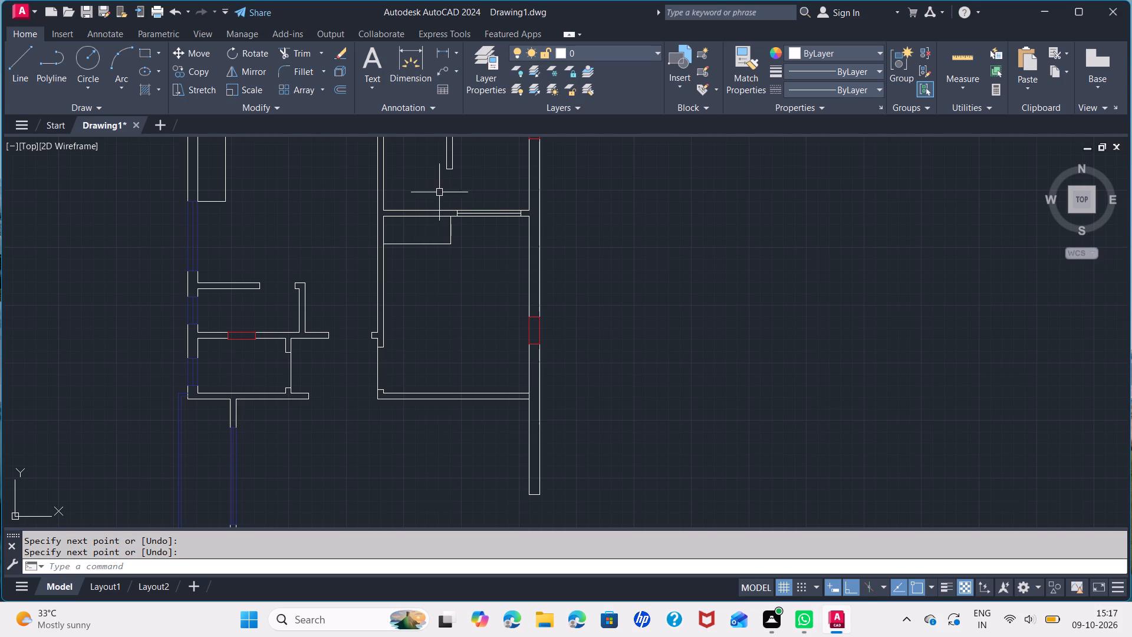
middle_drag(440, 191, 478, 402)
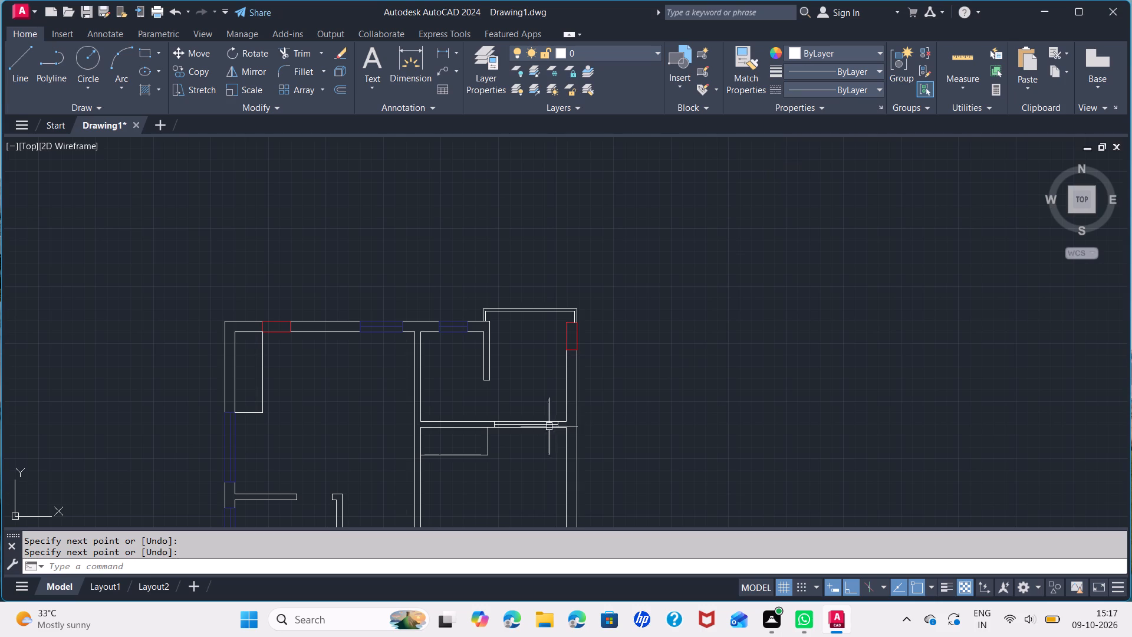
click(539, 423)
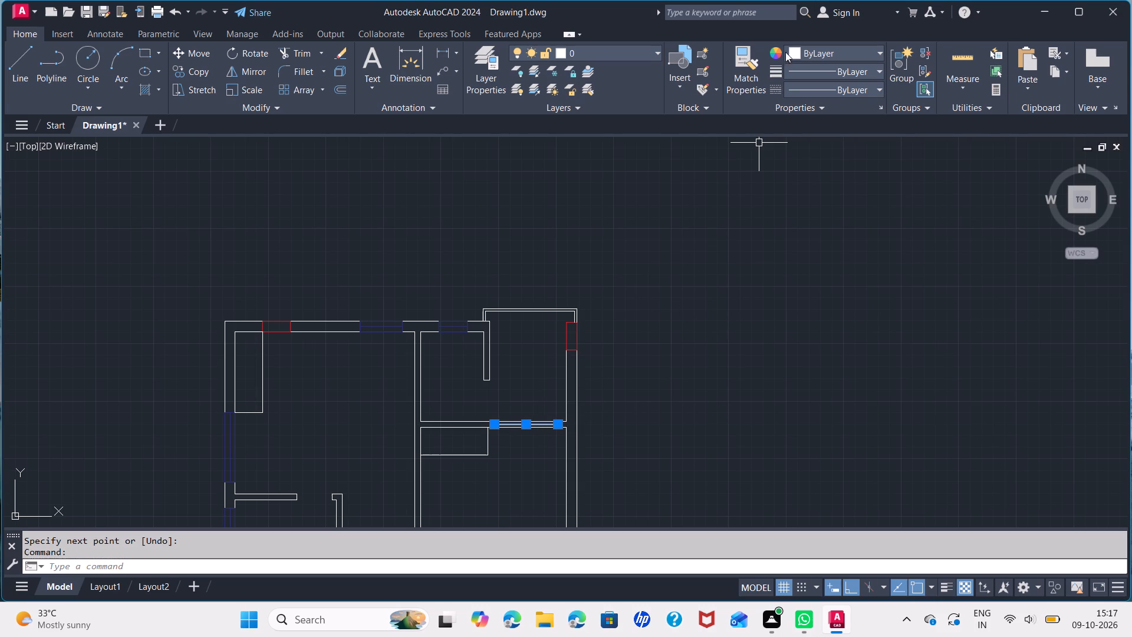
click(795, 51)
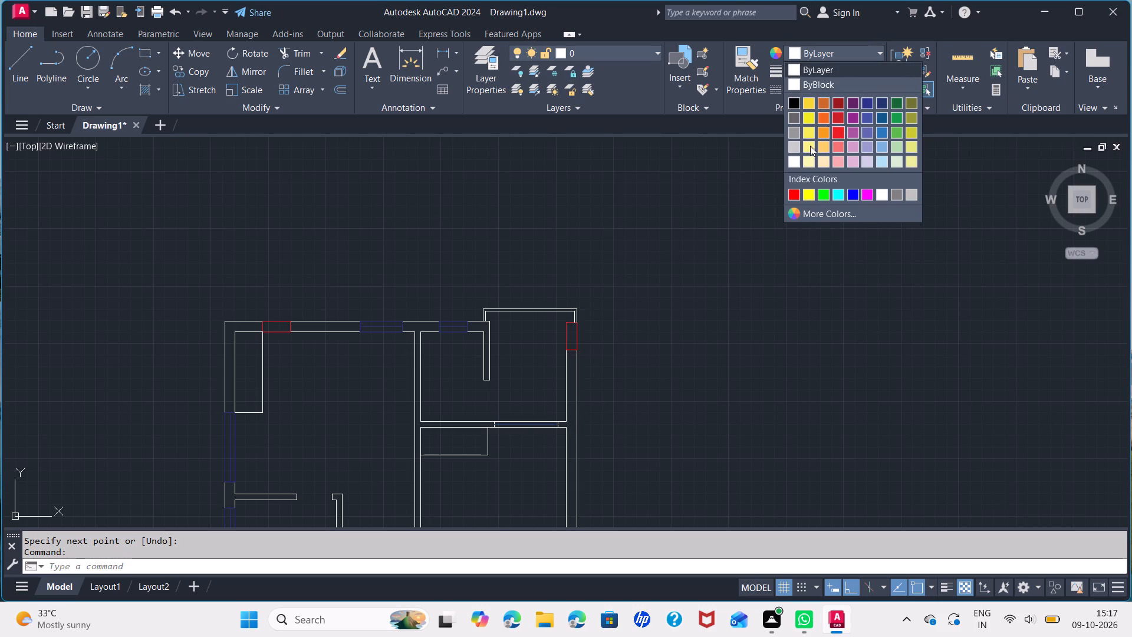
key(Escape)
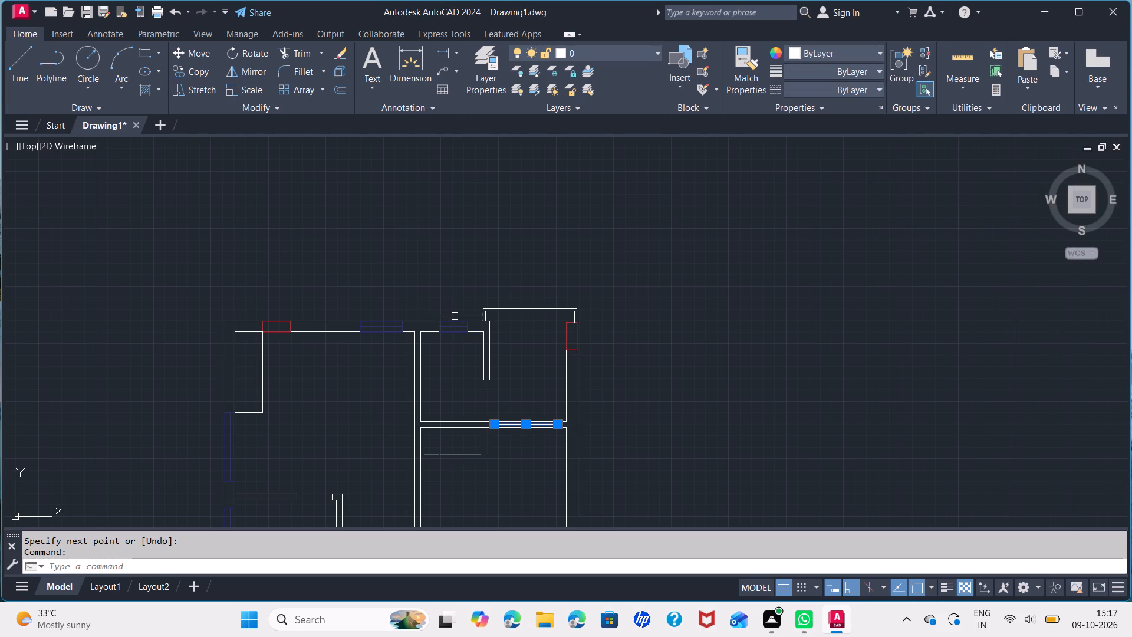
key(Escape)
Match the blue window's properties onto the top-right projection's two horizontal lines and all four of its vertical side lines.
click(455, 321)
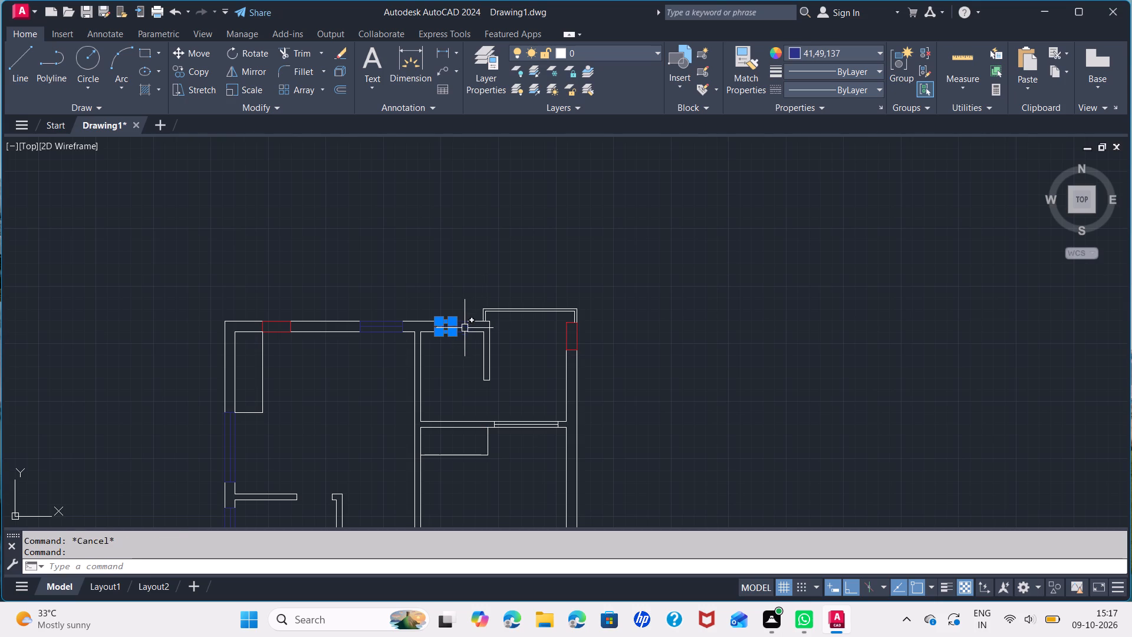
click(794, 51)
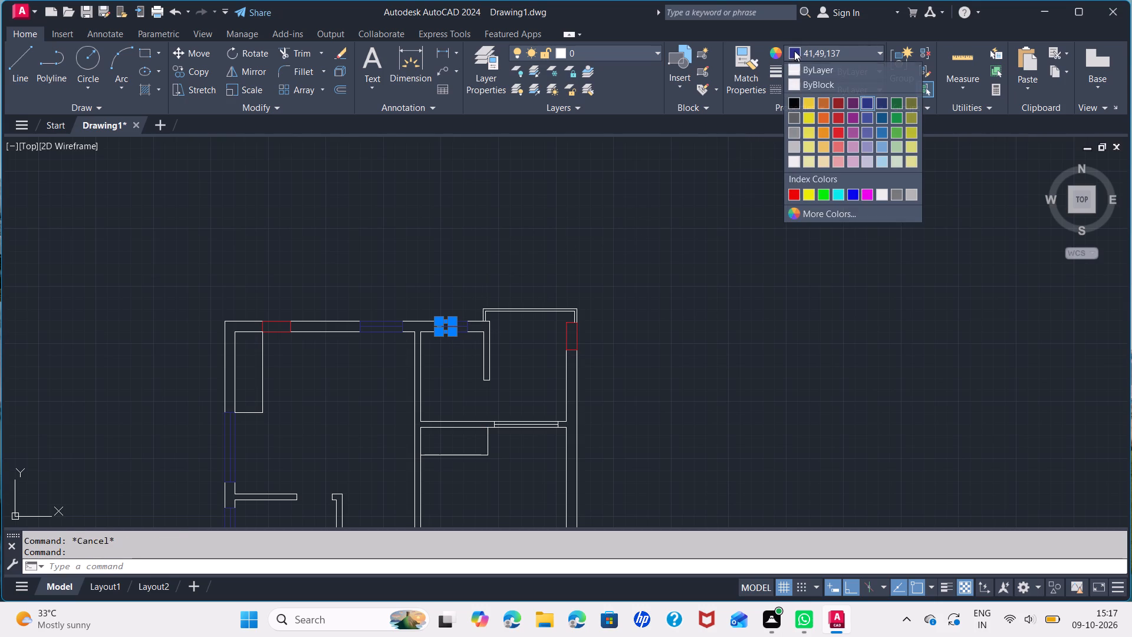
click(746, 58)
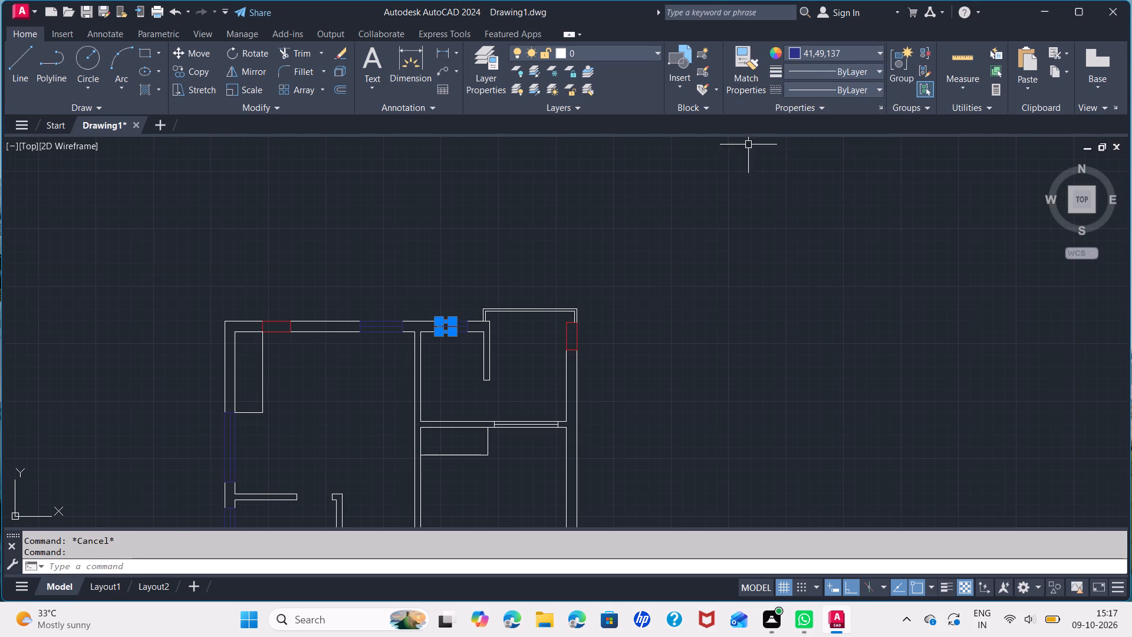
click(747, 48)
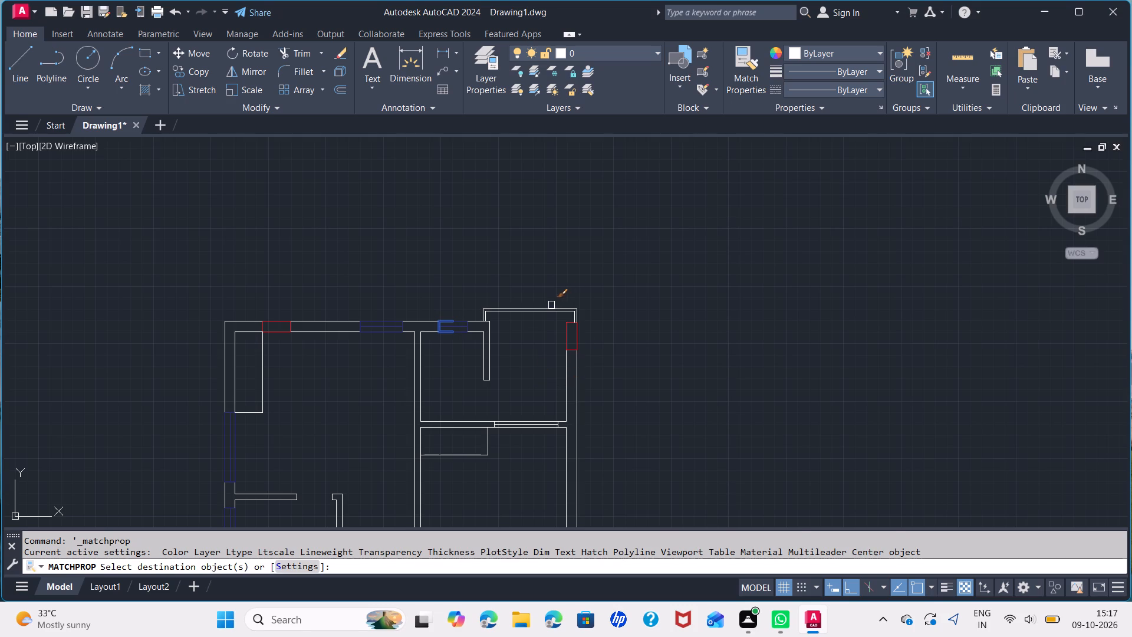
click(550, 307)
click(549, 312)
scroll(571, 310, up, 3)
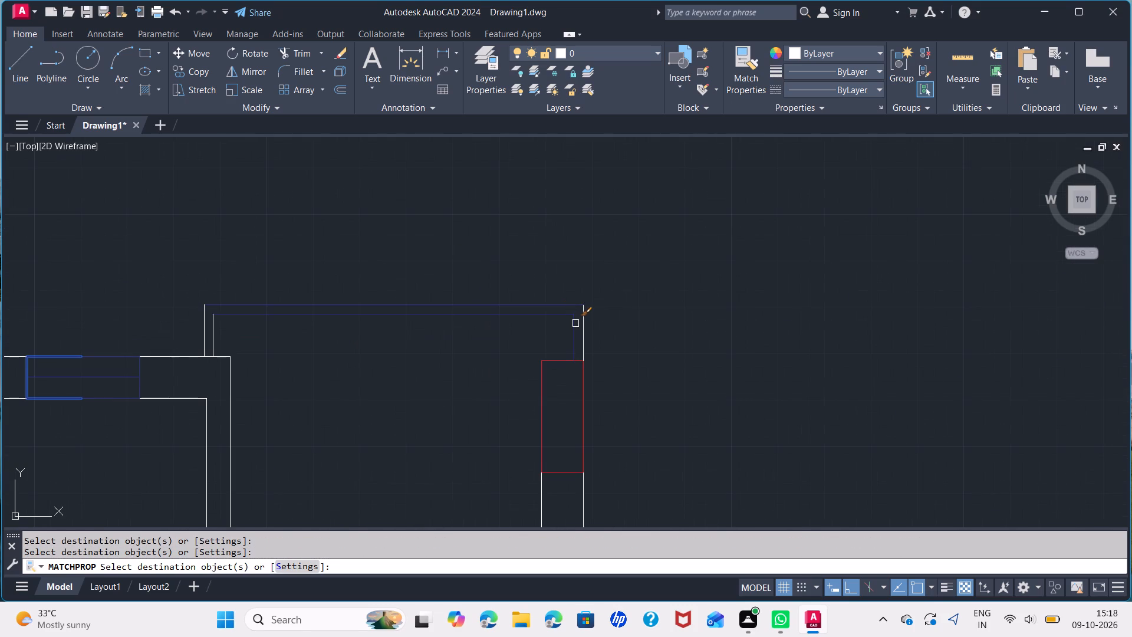
click(575, 323)
click(587, 331)
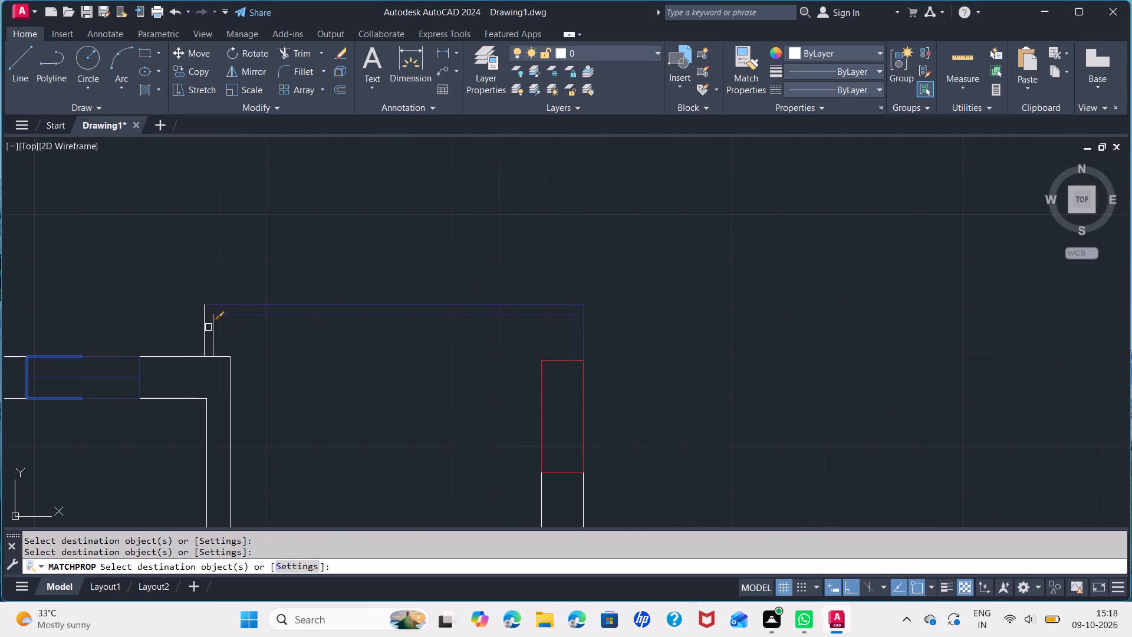
click(211, 330)
click(203, 323)
Match the same blue window properties onto the centre line and outline of the window in the interior wall below the projection.
scroll(302, 363, down, 2)
middle_drag(328, 390, 332, 354)
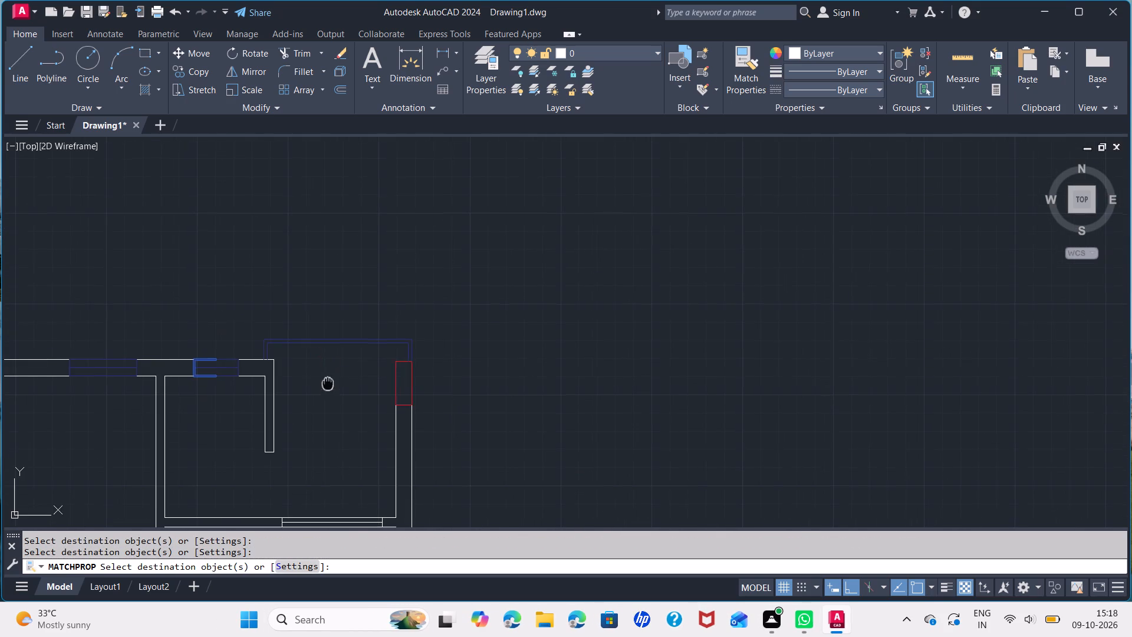
middle_drag(332, 354, 366, 173)
scroll(384, 326, up, 2)
click(390, 274)
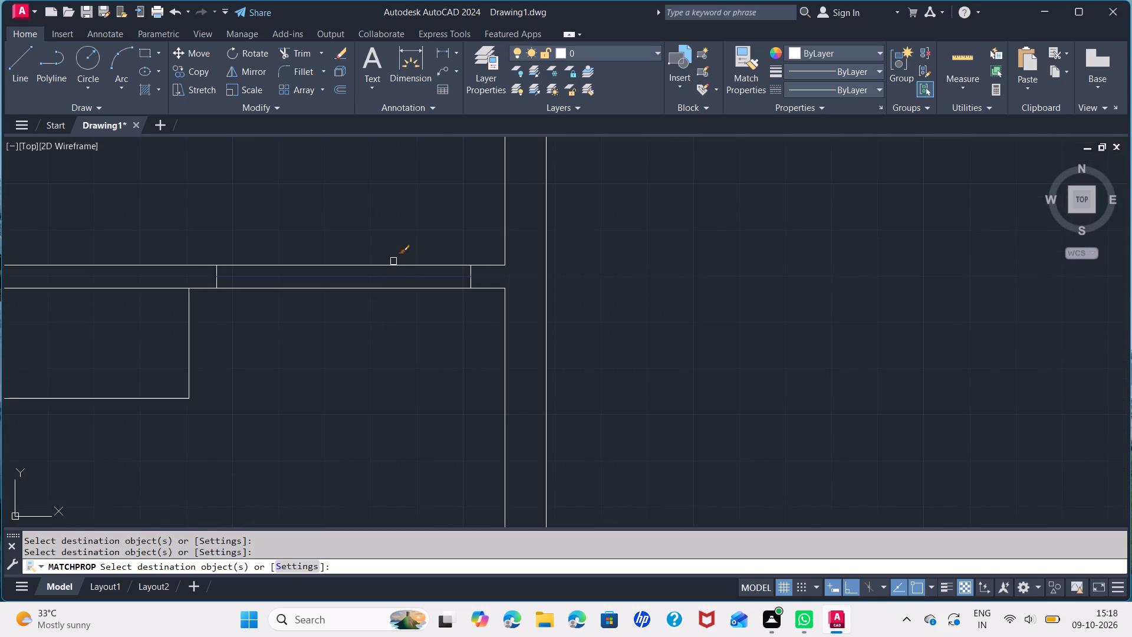
click(394, 262)
key(Escape)
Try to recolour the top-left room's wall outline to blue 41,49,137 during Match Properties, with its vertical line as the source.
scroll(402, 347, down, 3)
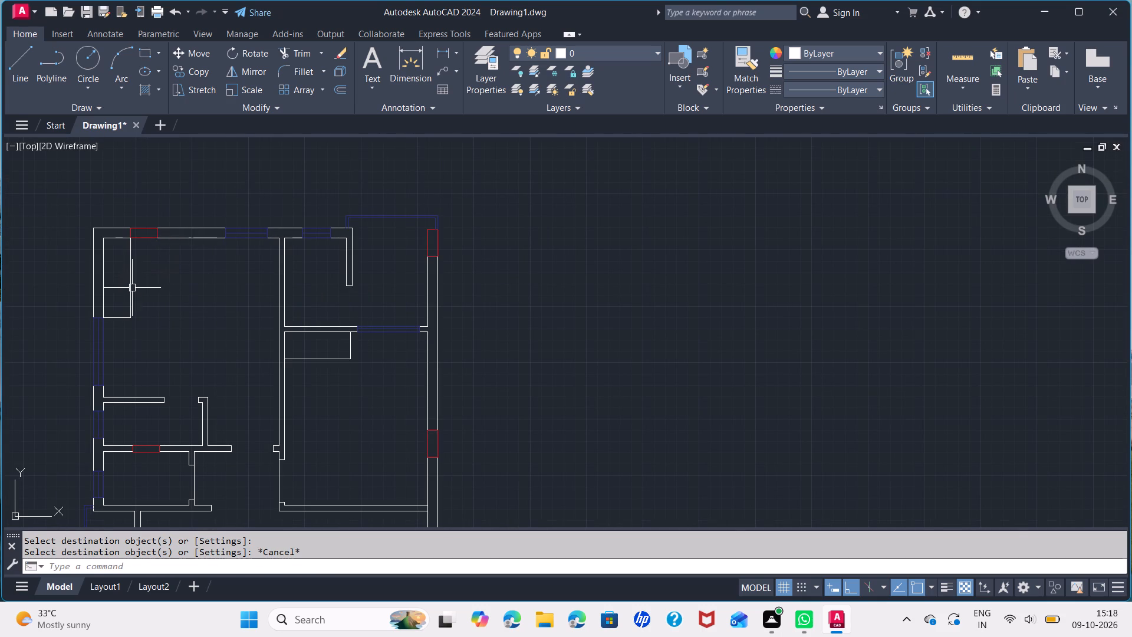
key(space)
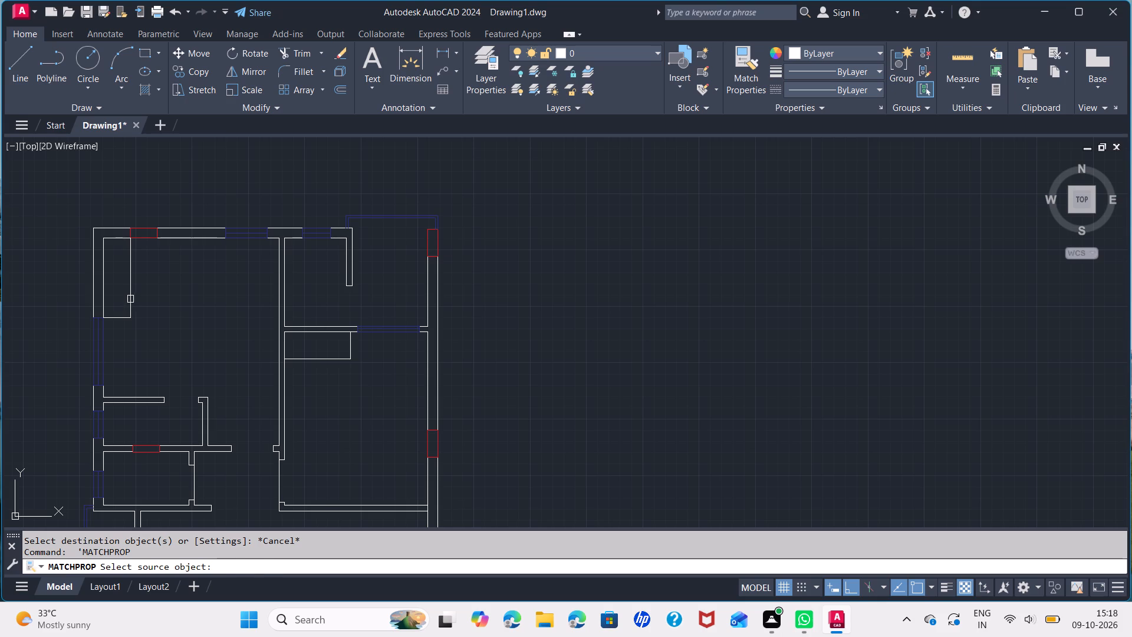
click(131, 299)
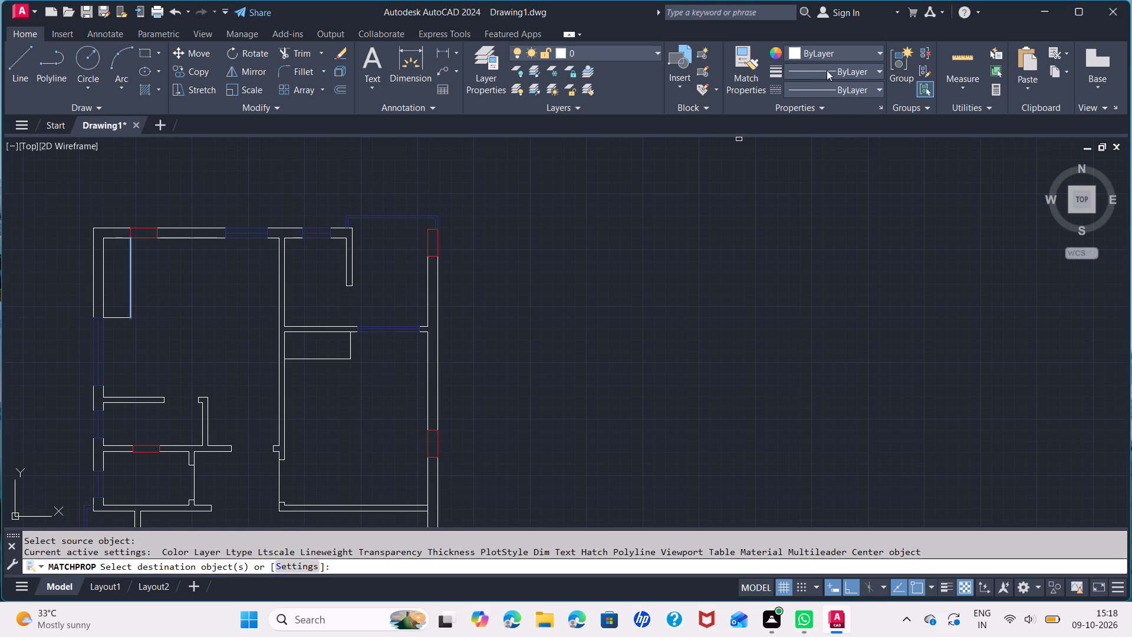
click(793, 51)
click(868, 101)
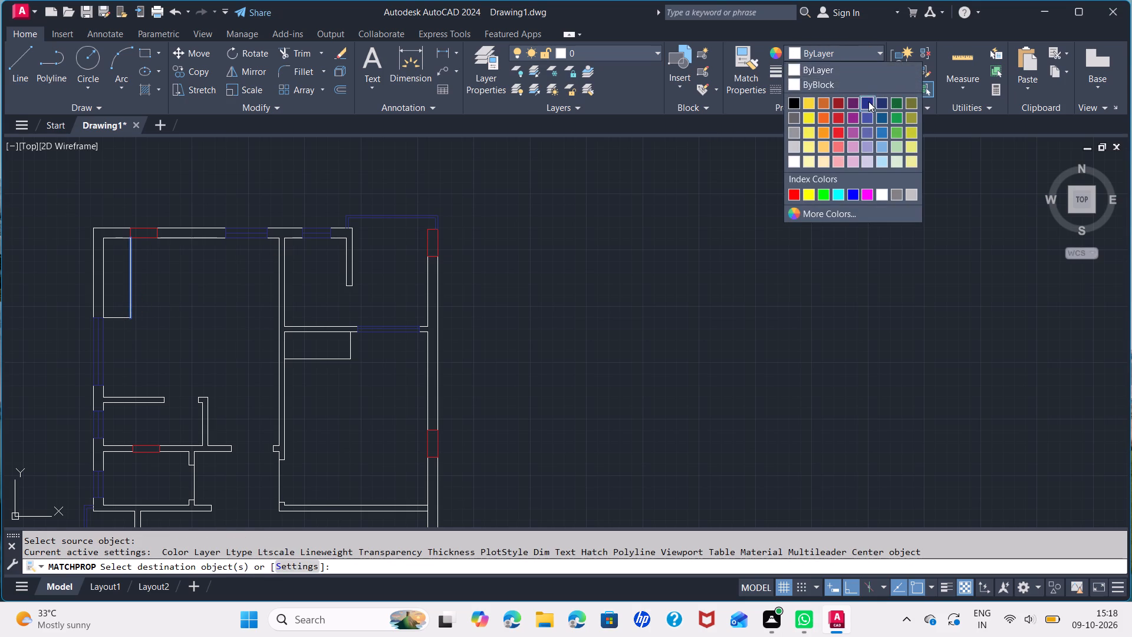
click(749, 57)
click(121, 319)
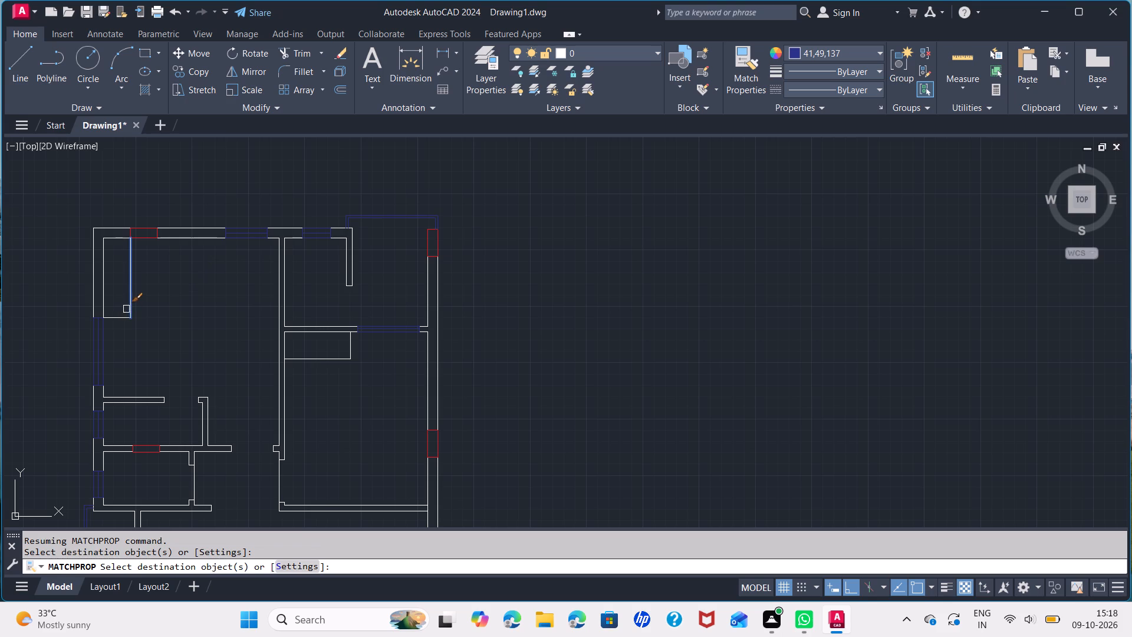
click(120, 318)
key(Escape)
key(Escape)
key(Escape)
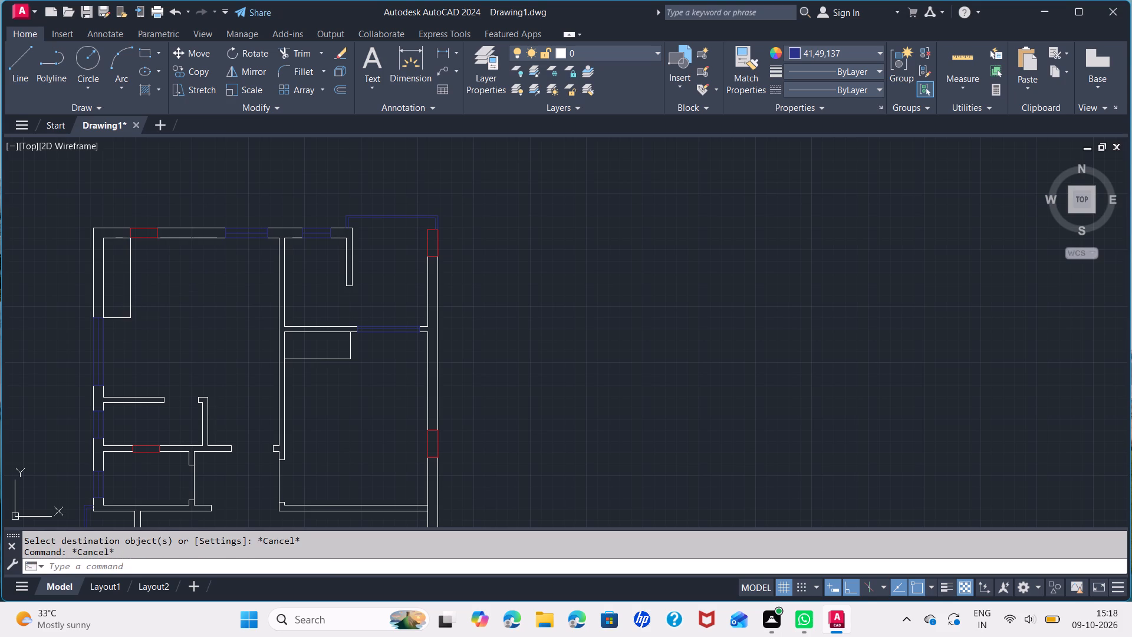
Set the bottom line of the top-left room's wall outline to colour 41,49,137 and match its vertical line to it.
click(128, 315)
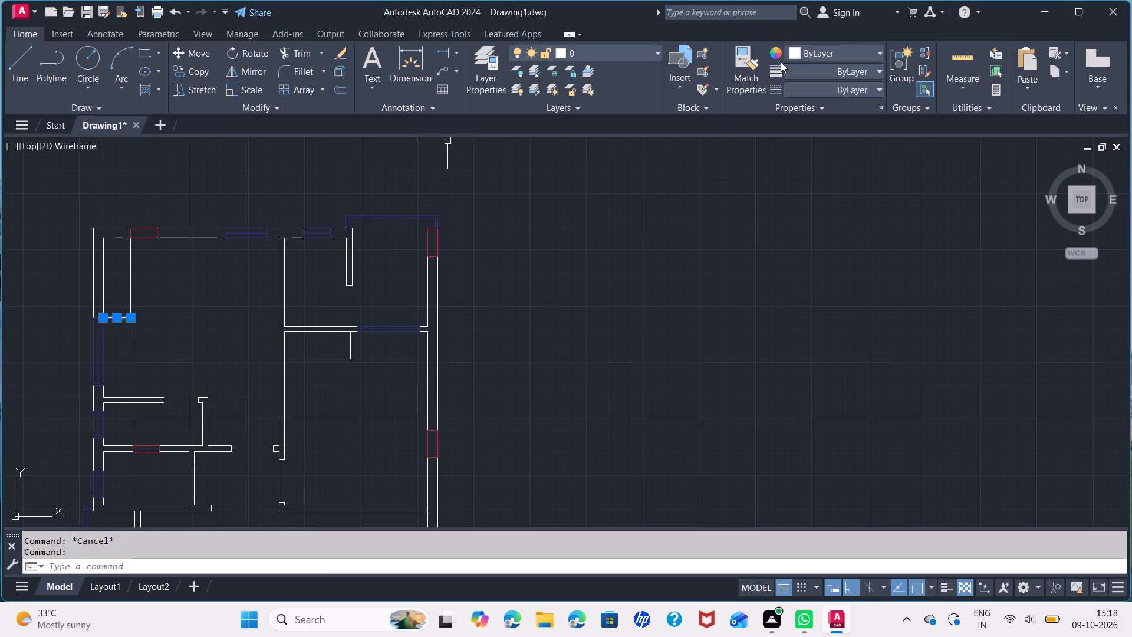
click(791, 55)
click(866, 98)
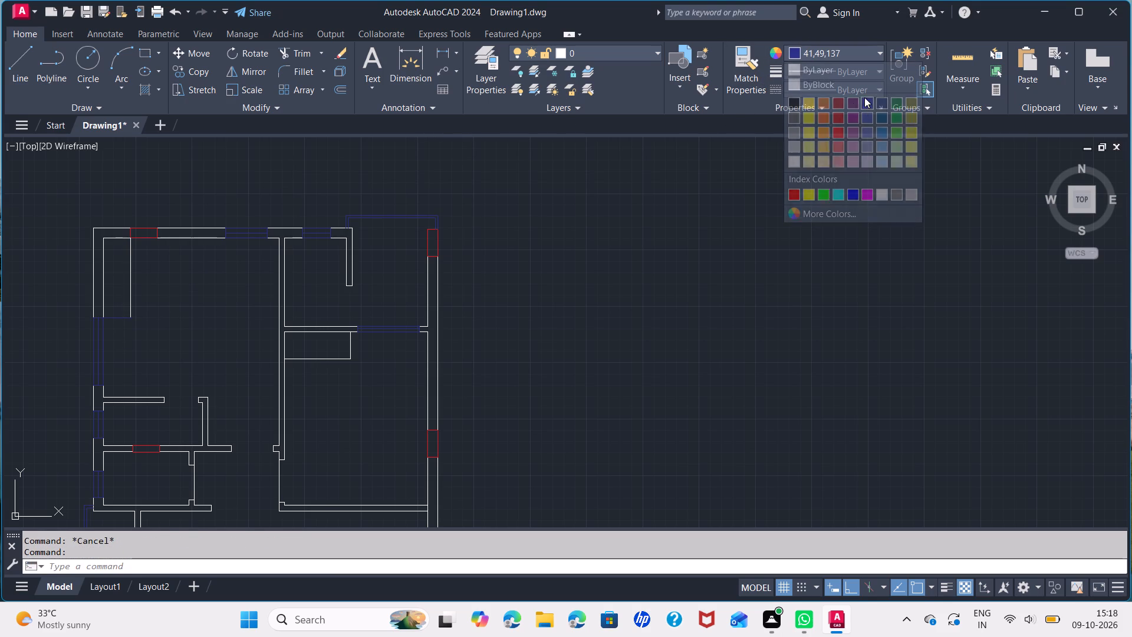
click(747, 50)
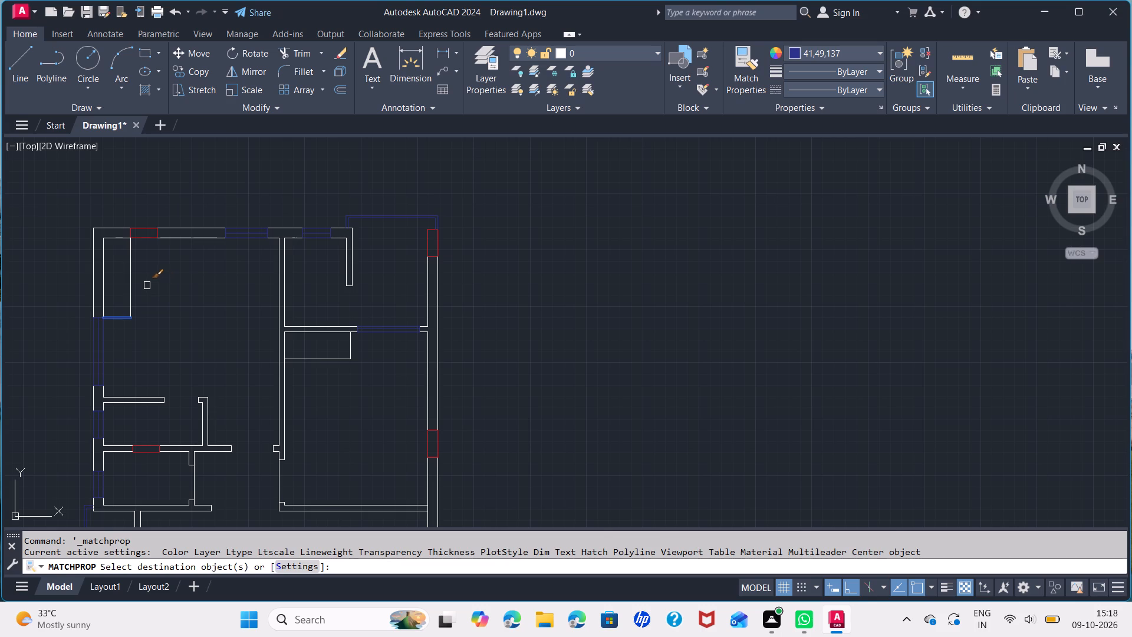
click(131, 281)
Match the blue line properties onto the upper outline of the bottom-right room and the L-shaped outline of the bottom-left room.
scroll(196, 352, down, 1)
middle_drag(198, 353, 311, 152)
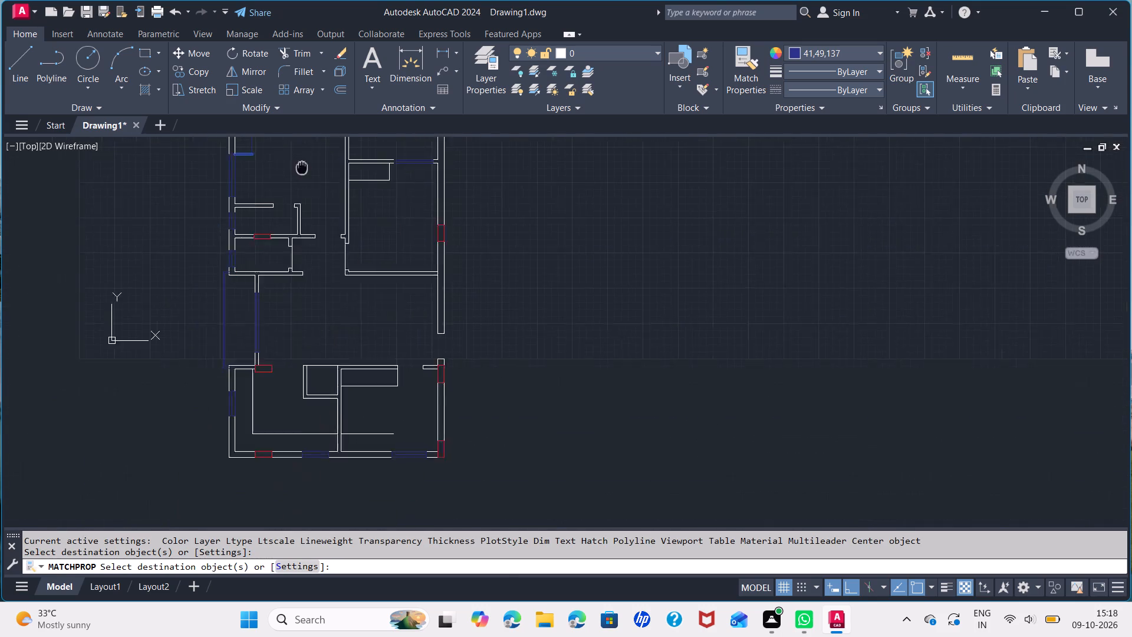
middle_drag(311, 152, 314, 146)
click(393, 357)
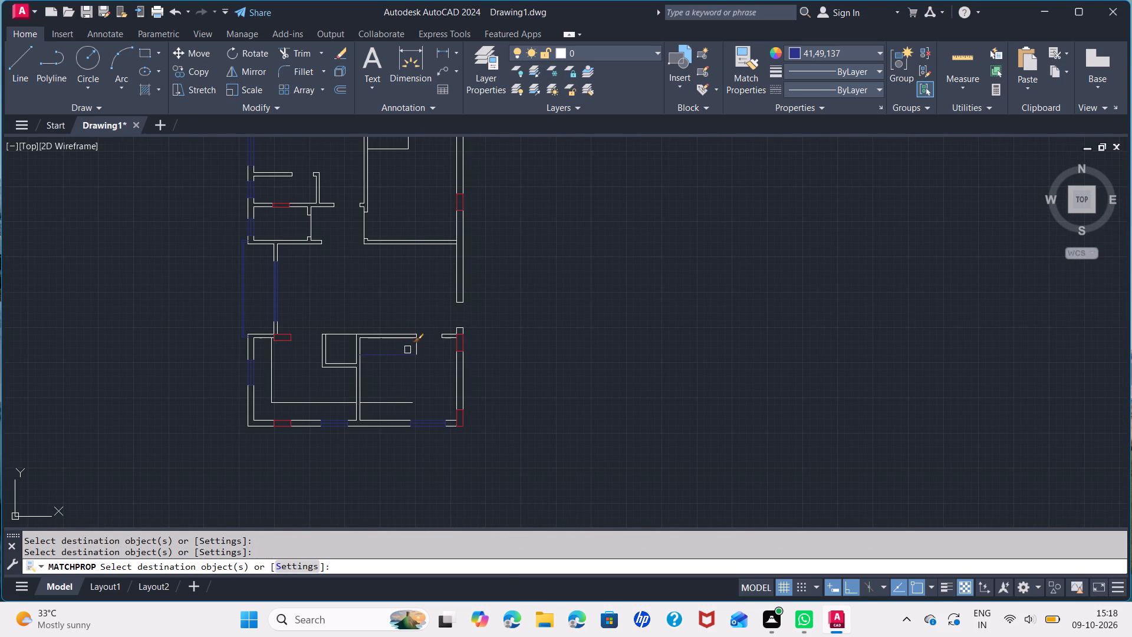
click(414, 346)
click(331, 403)
click(273, 376)
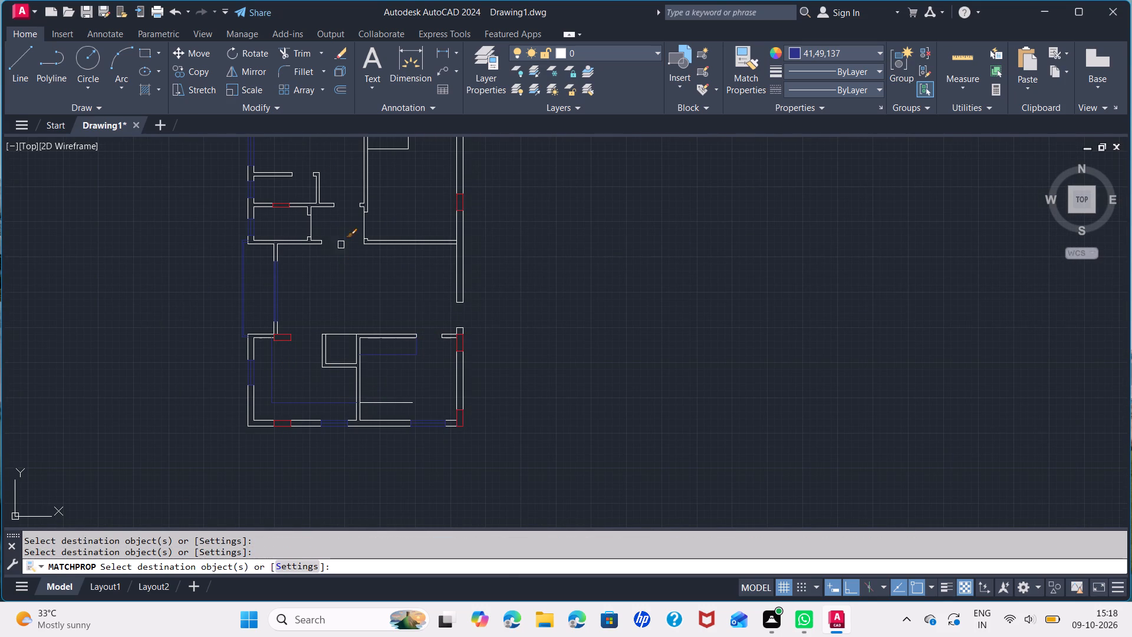
Match the blue line properties onto the two vertical door-opening lines on either side of the central passage.
click(311, 226)
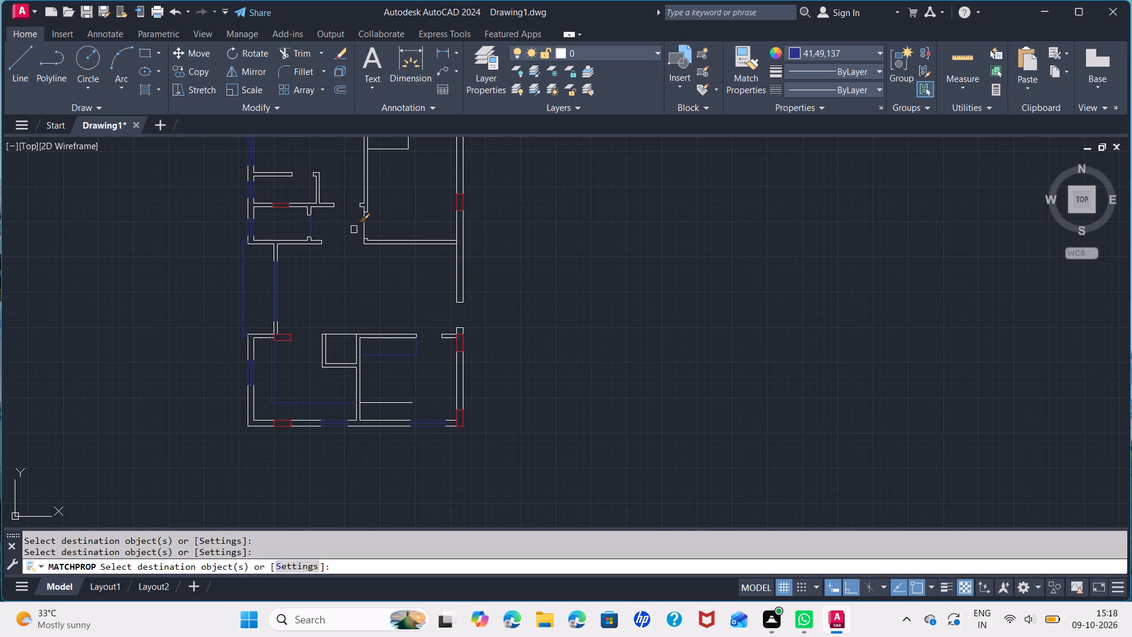
click(365, 222)
key(Escape)
Set the horizontal outline line in the upper-right room below the blue interior window to 41,49,137 and match its vertical line to it.
scroll(390, 247, down, 1)
middle_drag(402, 215, 403, 299)
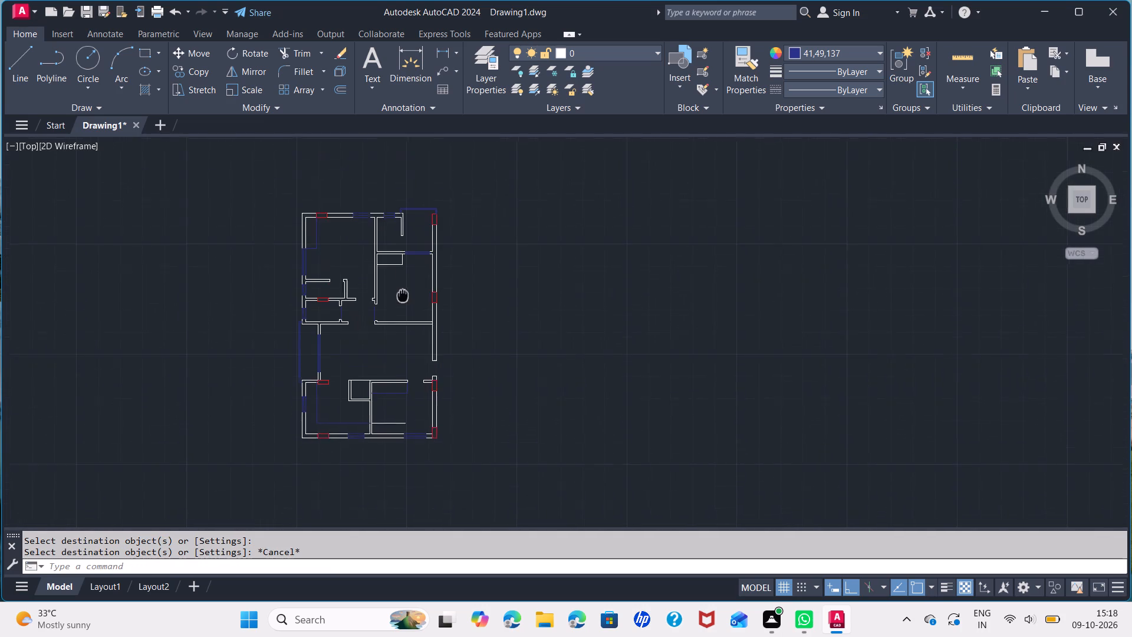
middle_drag(403, 299, 397, 315)
scroll(373, 313, up, 3)
scroll(406, 310, down, 1)
middle_drag(411, 279, 424, 320)
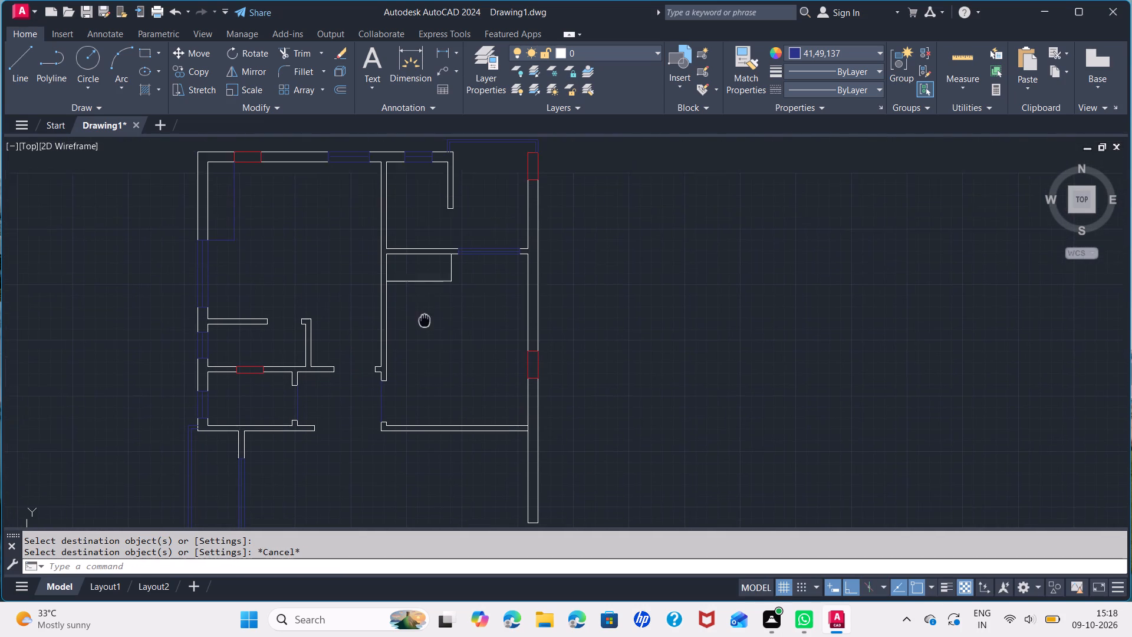
middle_drag(424, 320, 425, 322)
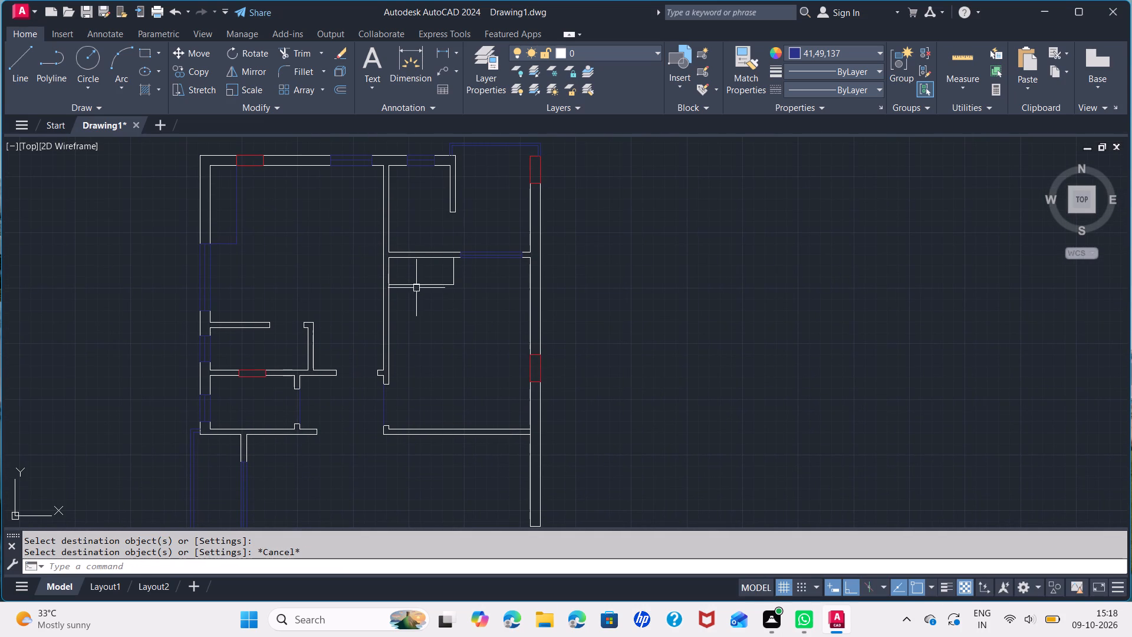
click(422, 284)
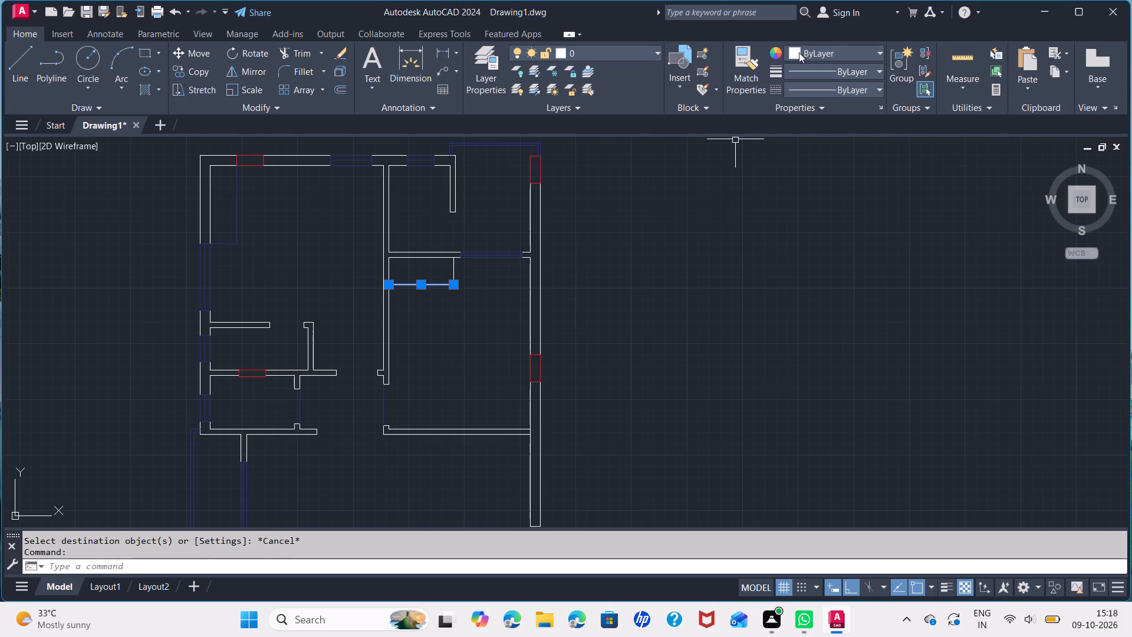
click(798, 52)
click(867, 98)
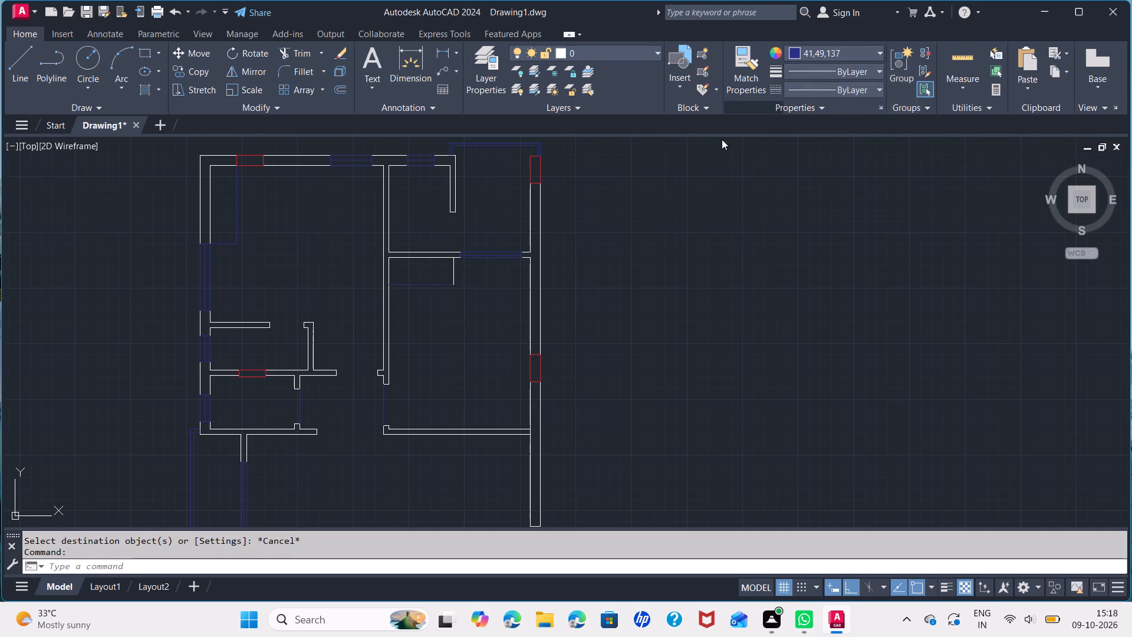
click(751, 51)
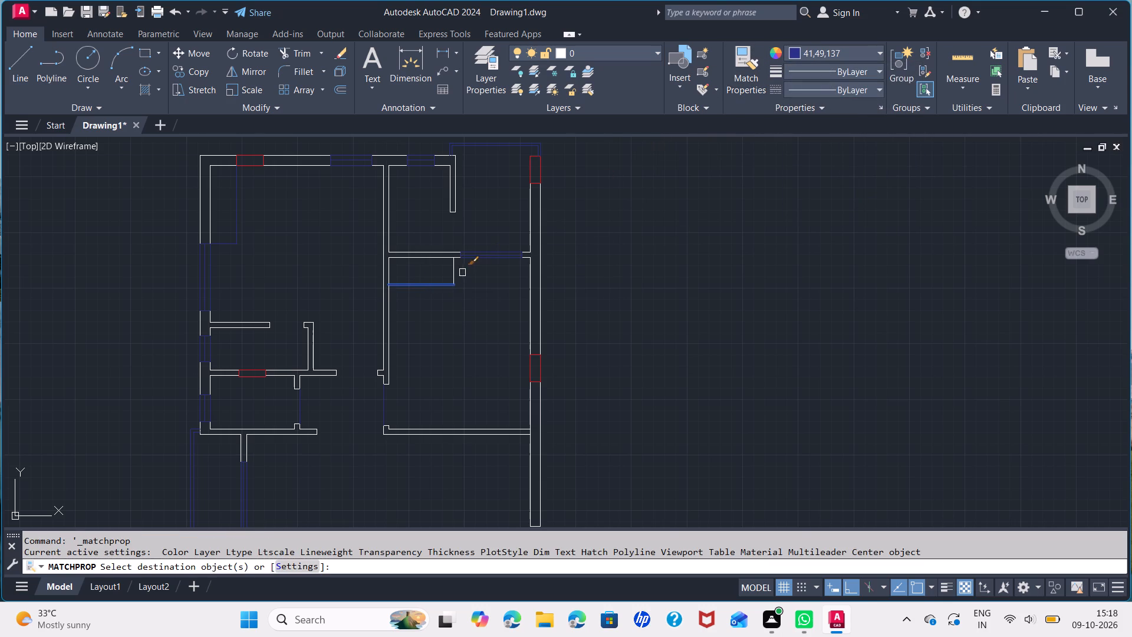
click(453, 267)
key(Escape)
Start a solid hatch in colour 242,103,34 and fill the wall section at the plan's top-left corner.
scroll(476, 309, down, 2)
scroll(468, 323, up, 1)
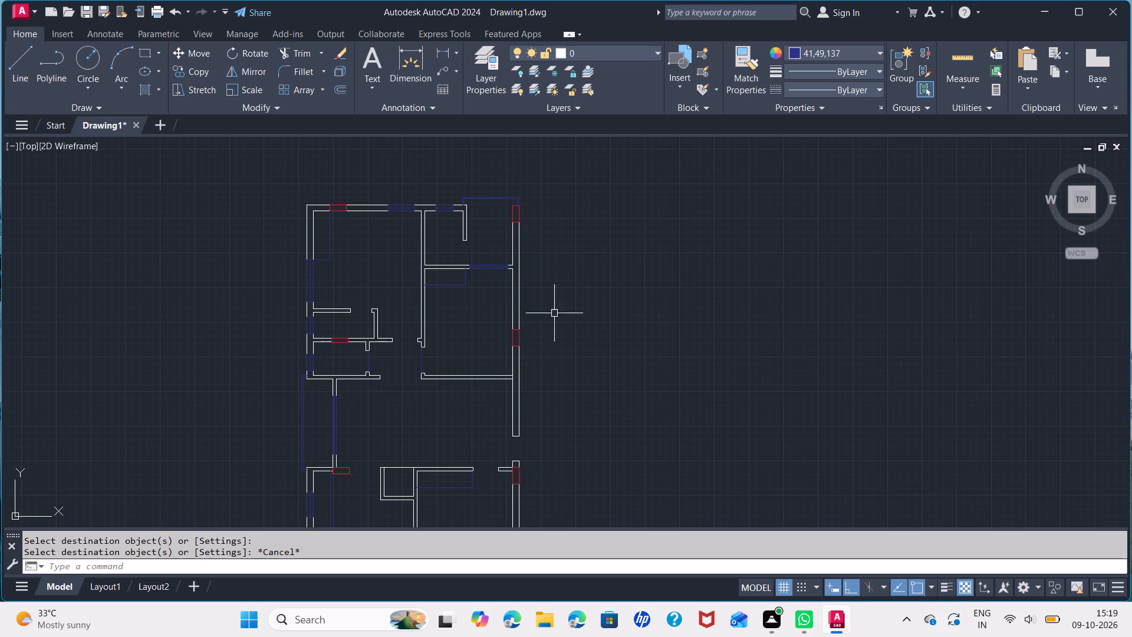
middle_drag(426, 354, 656, 368)
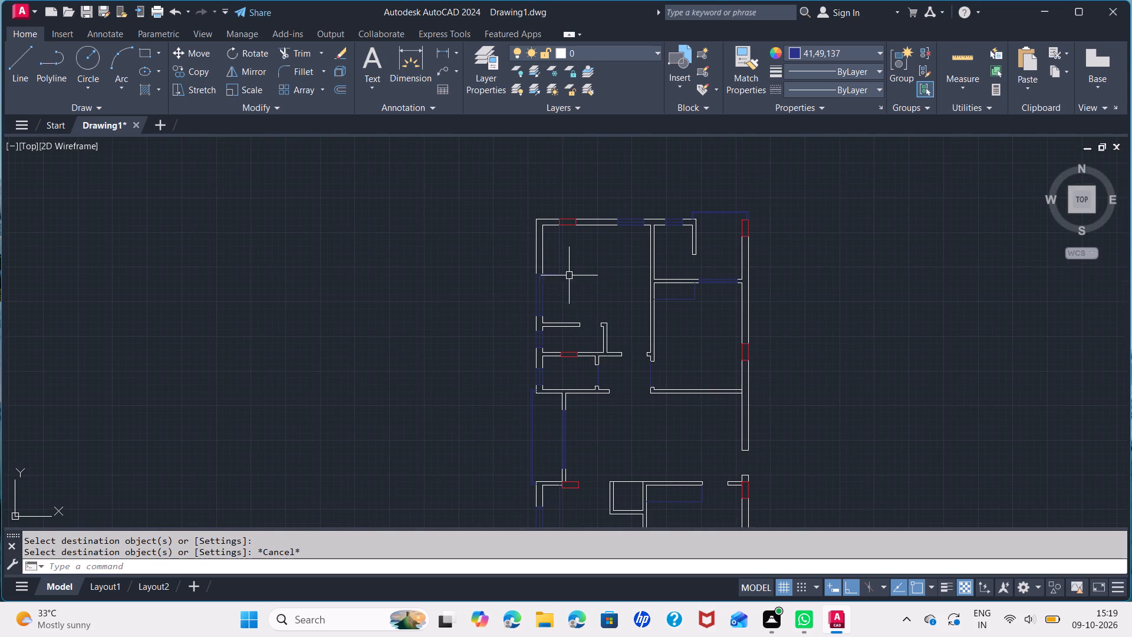
scroll(572, 255, up, 3)
middle_drag(575, 246, 545, 280)
scroll(545, 281, down, 2)
middle_drag(560, 303, 529, 257)
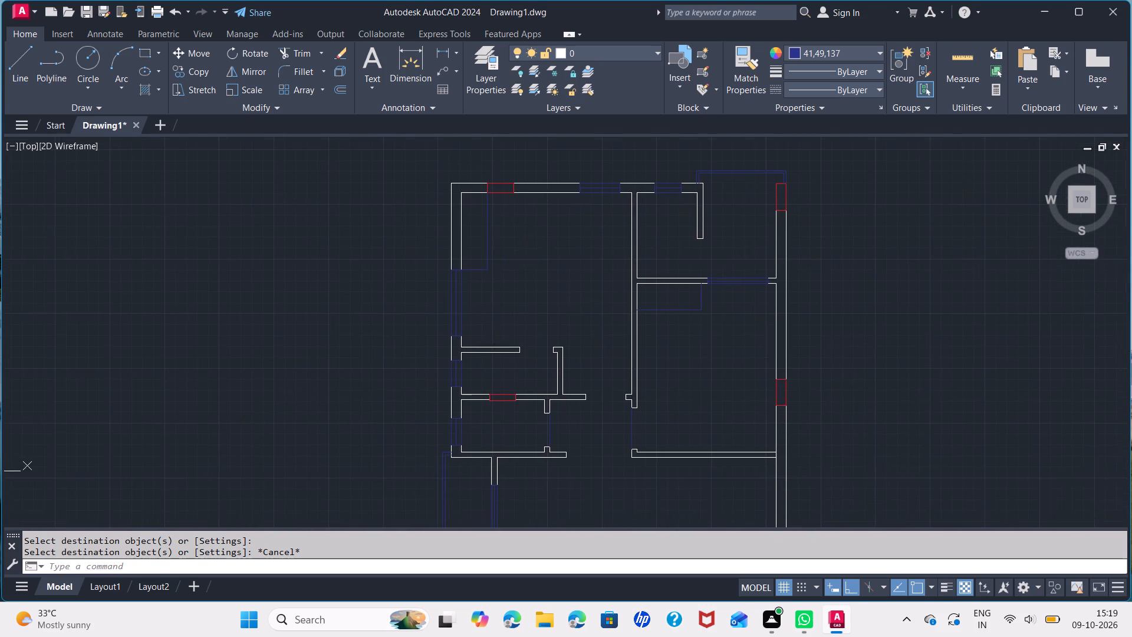
scroll(517, 240, up, 1)
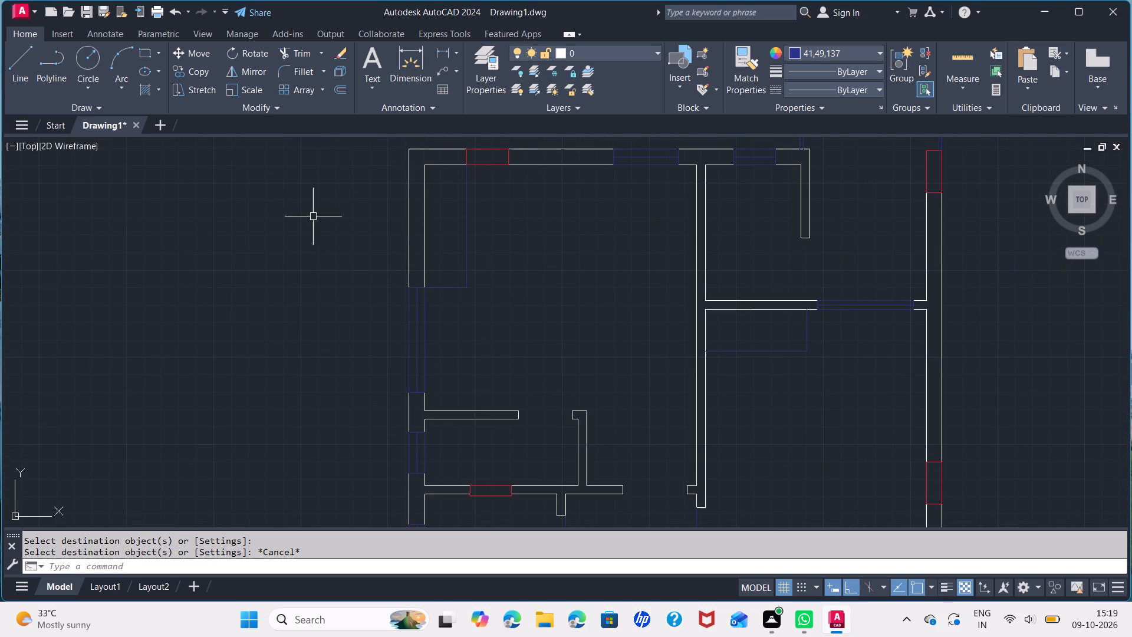
click(138, 89)
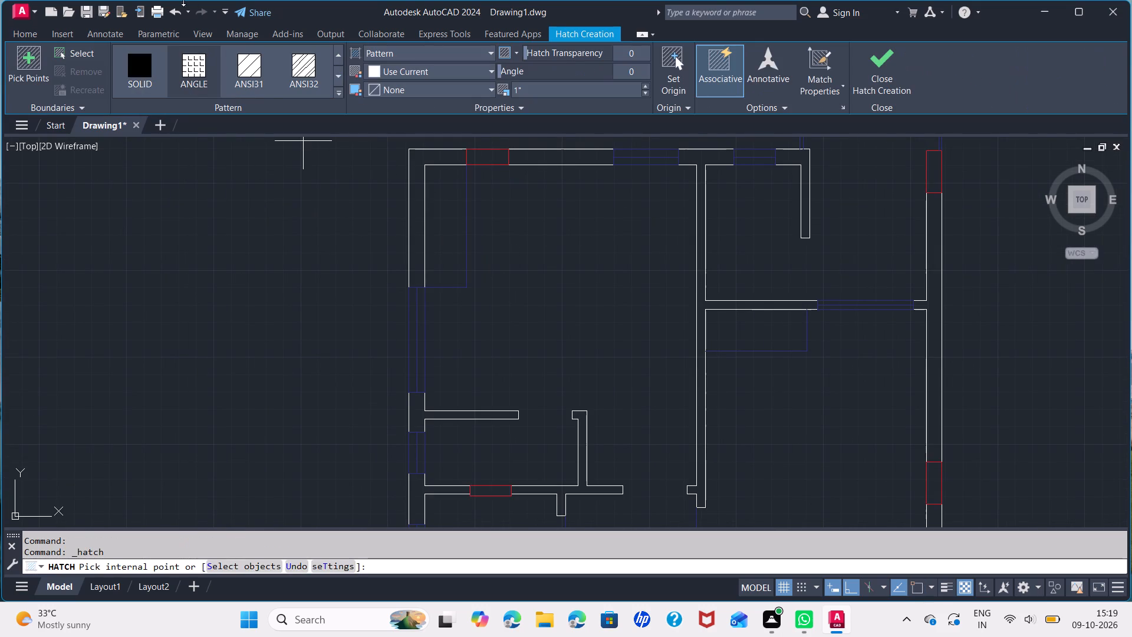
click(127, 65)
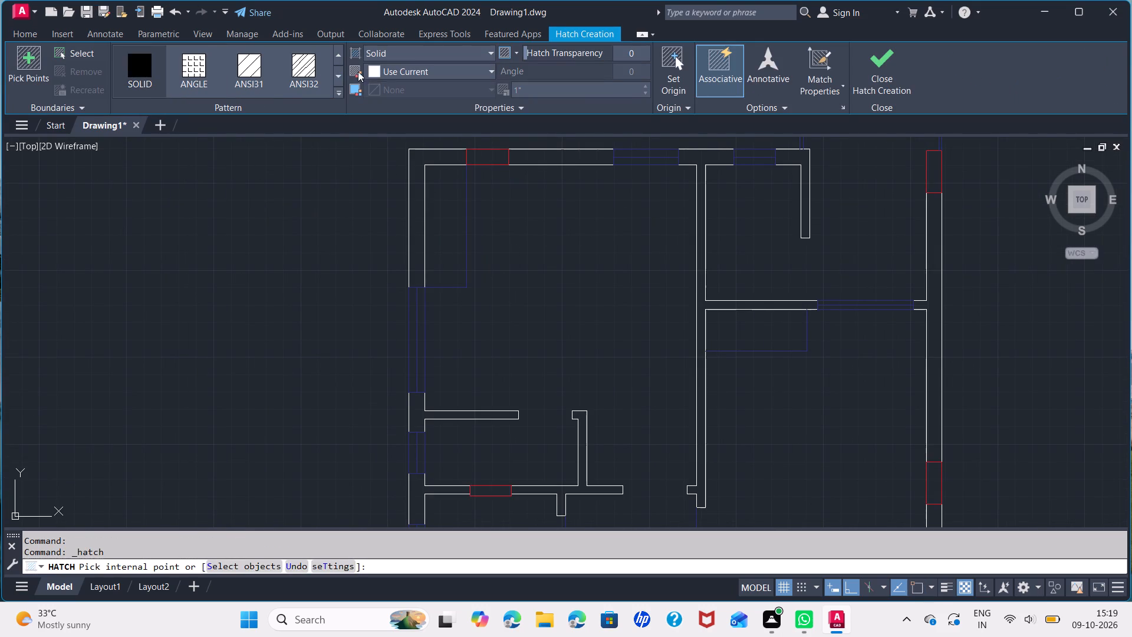
click(371, 71)
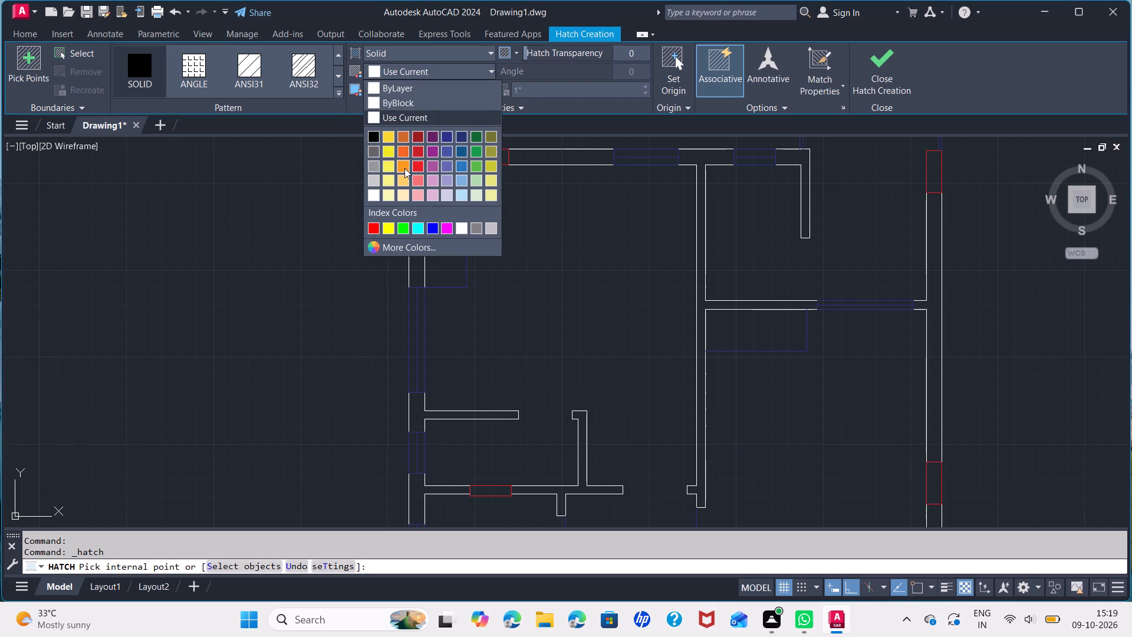
click(403, 151)
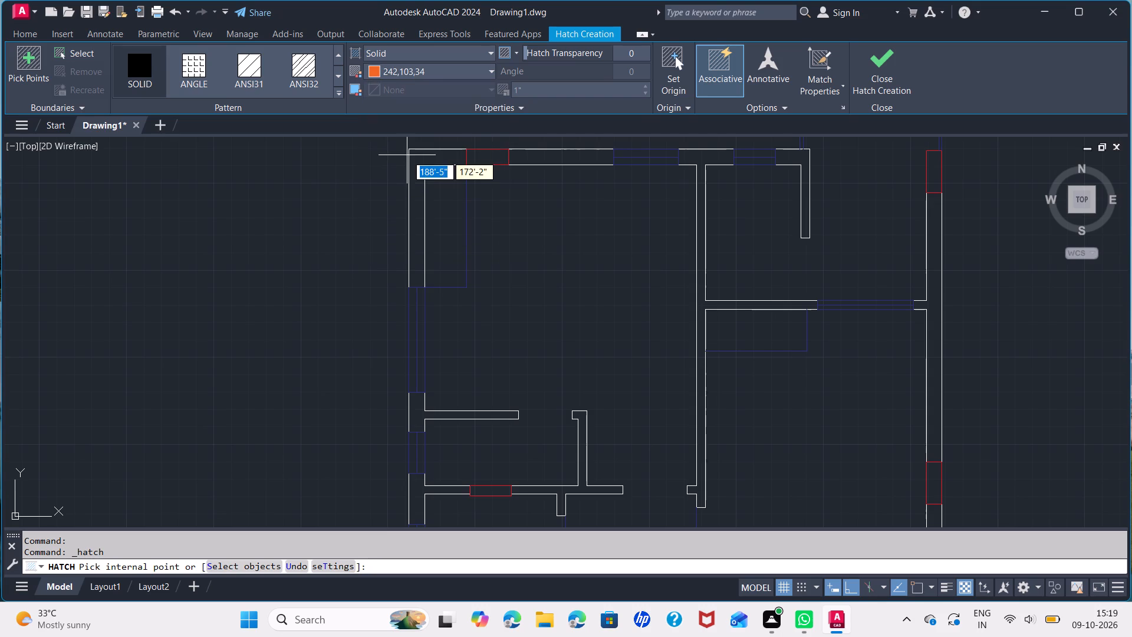
click(427, 159)
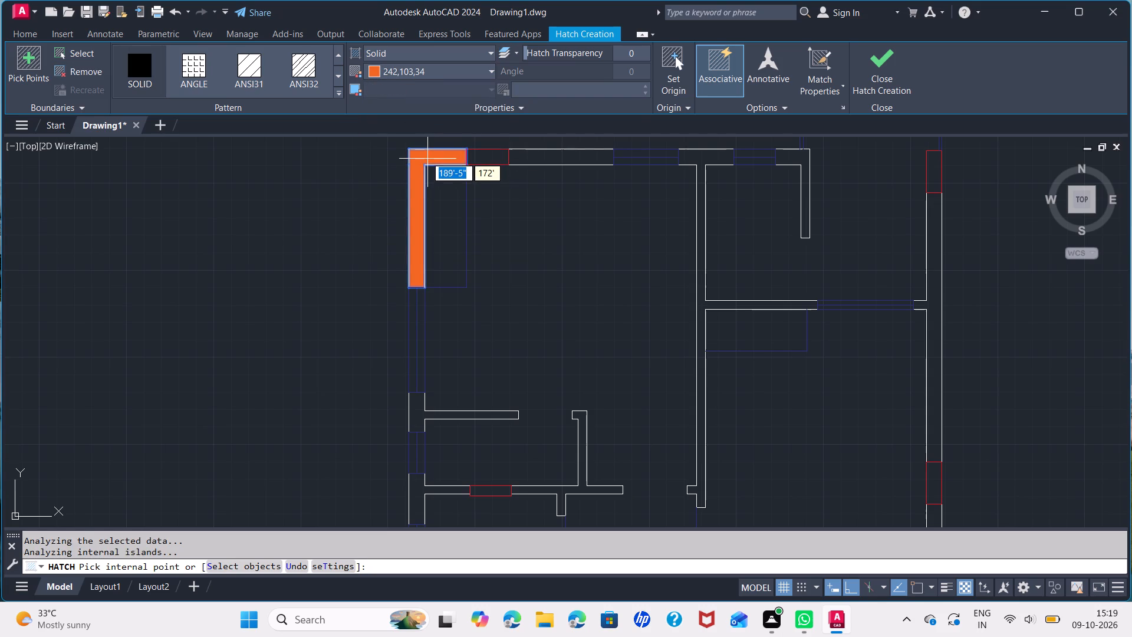
Change the hatch colour to 205,105,40 and fill the remaining top exterior wall sections with their connected interior walls.
click(373, 69)
click(403, 122)
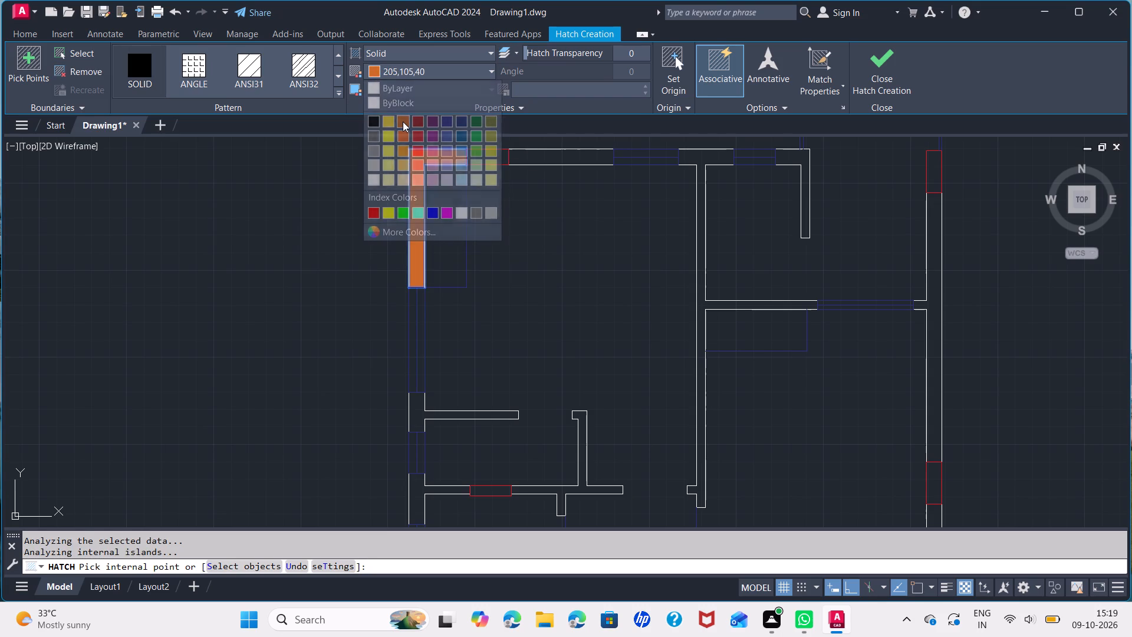
click(538, 158)
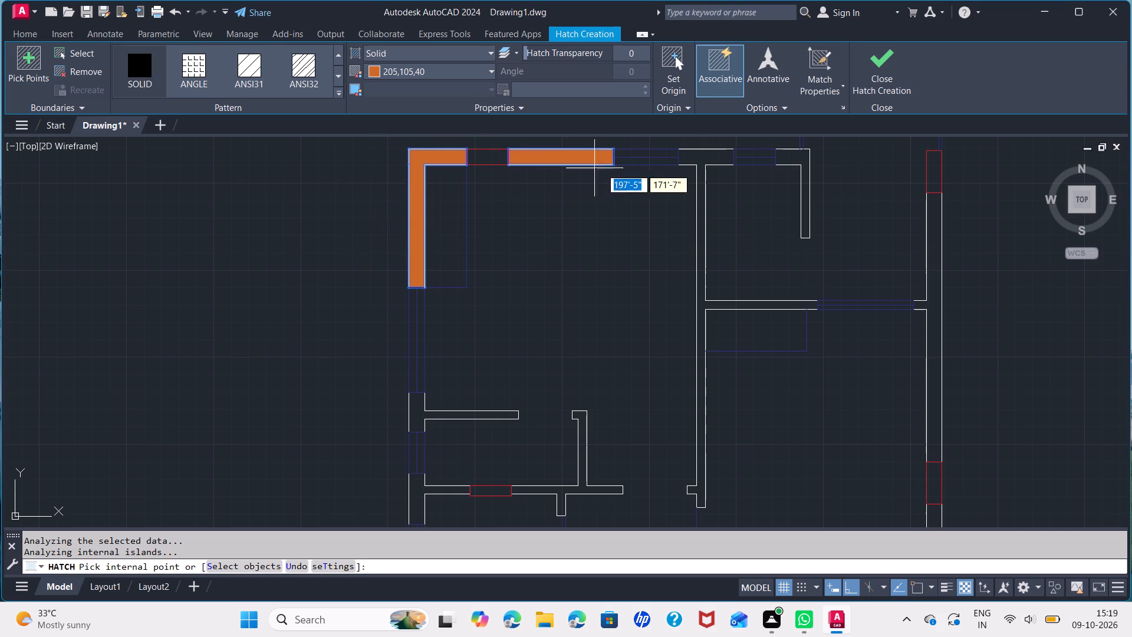
click(697, 160)
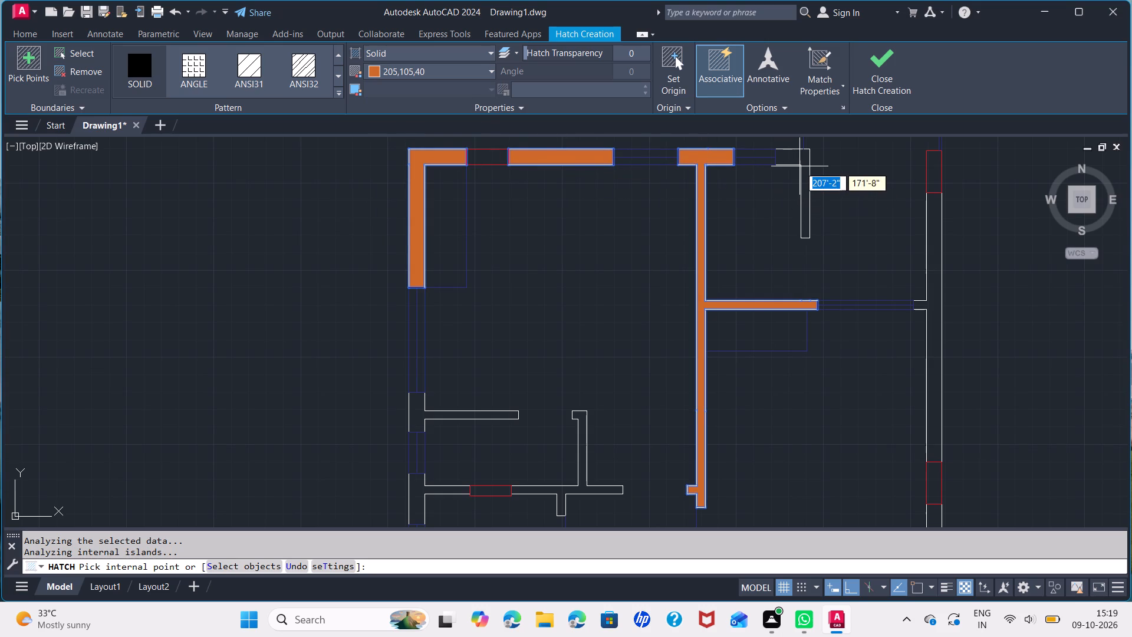
click(801, 159)
Fill the right exterior wall above and below its middle red pillar, plus the horizontal interior wall joining it, with the solid hatch.
scroll(805, 186, down, 2)
middle_drag(794, 209, 578, 129)
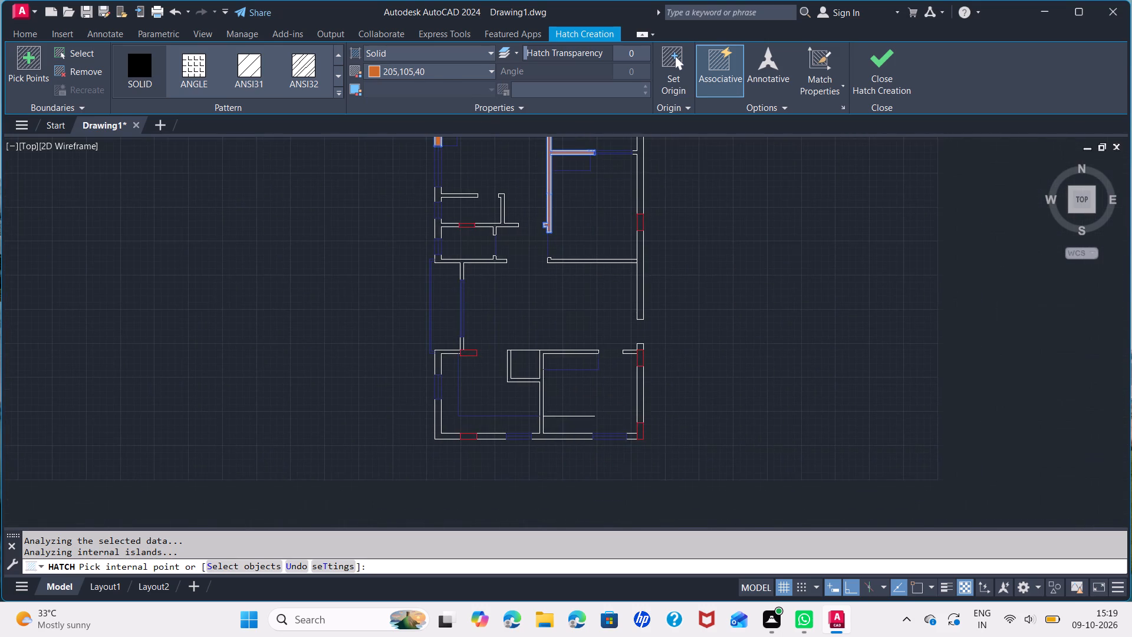
scroll(636, 166, up, 2)
middle_drag(636, 166, 651, 255)
scroll(616, 344, down, 2)
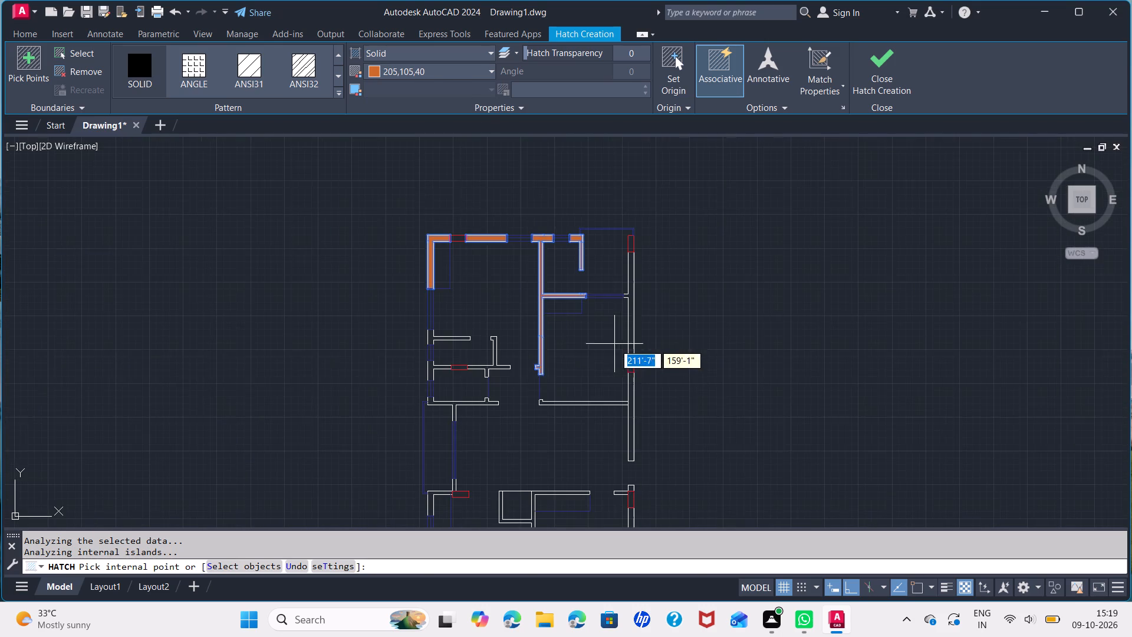
middle_drag(603, 365, 604, 268)
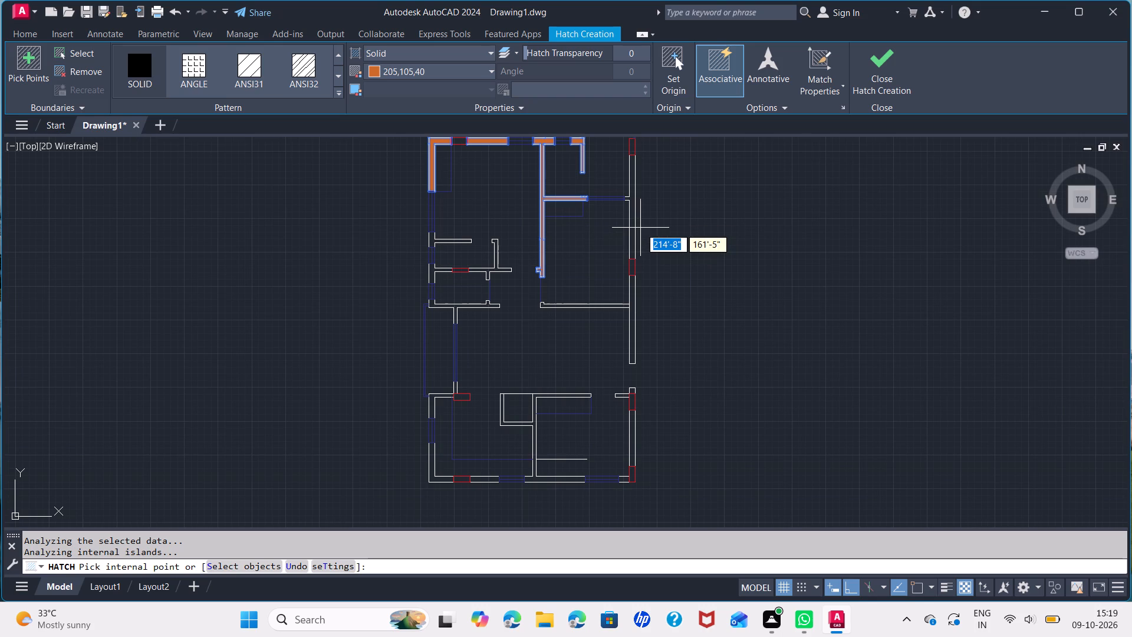
click(629, 227)
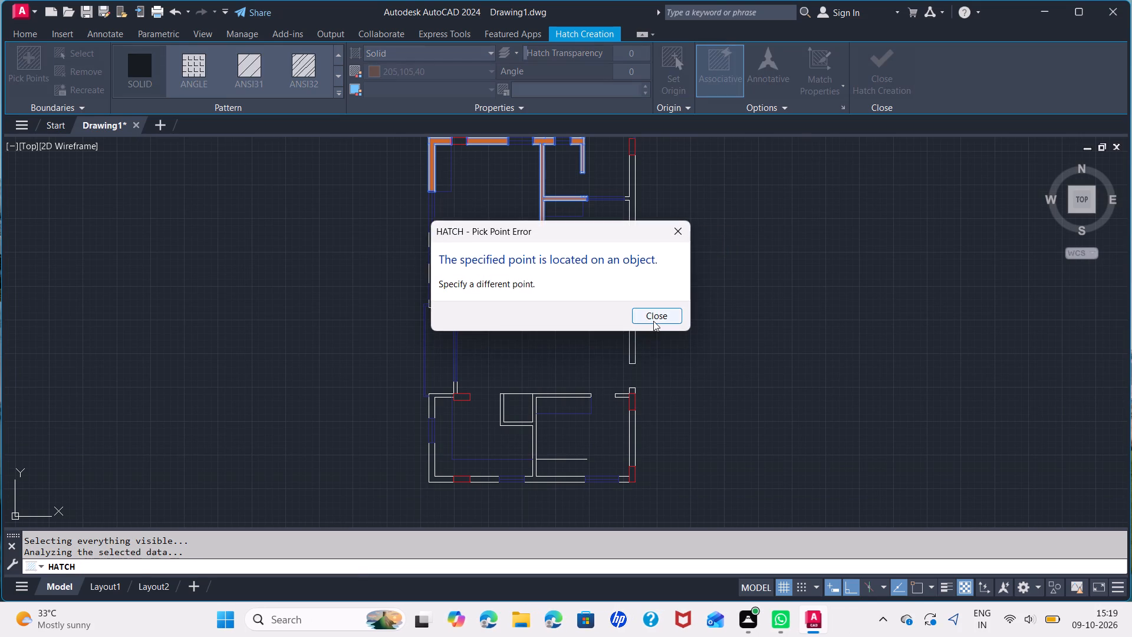
click(653, 321)
scroll(627, 328, up, 1)
click(633, 293)
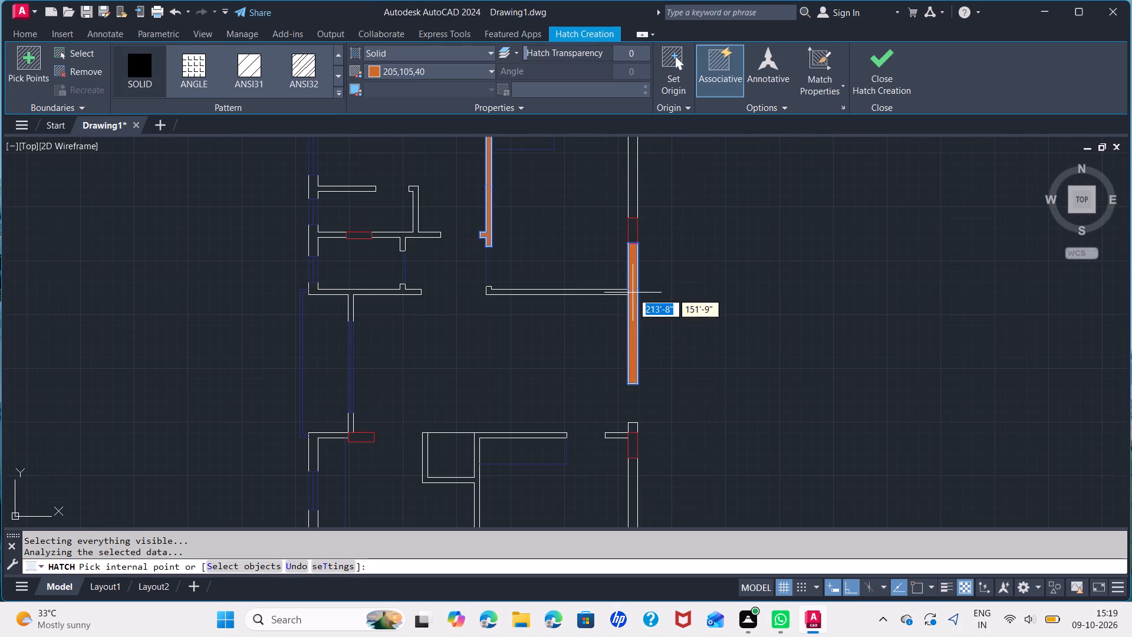
click(623, 294)
scroll(626, 264, up, 1)
middle_drag(625, 263, 650, 390)
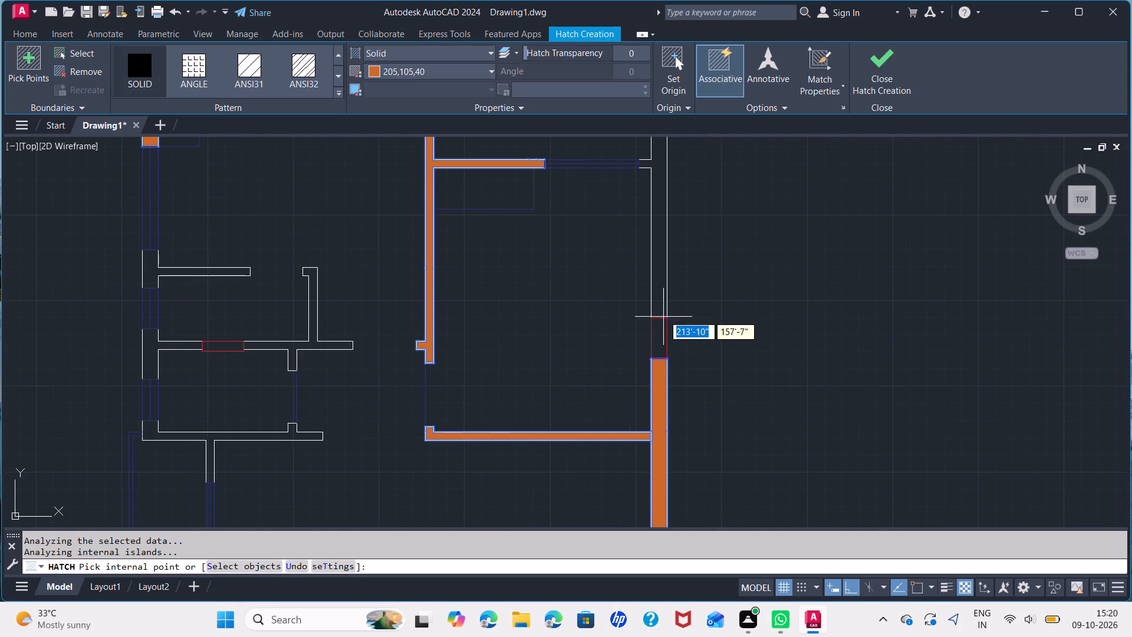
click(656, 293)
Fill the left exterior wall sections between the windows and their connected interior walls in the plan's middle with the solid hatch.
scroll(677, 296, down, 2)
scroll(637, 385, down, 1)
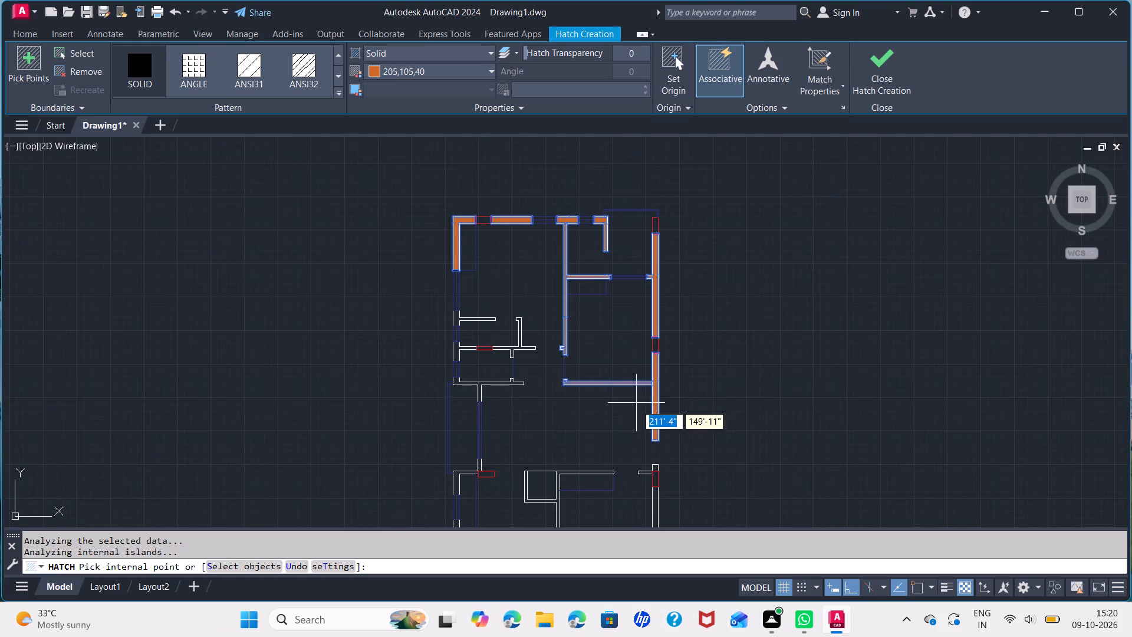
middle_drag(636, 423, 729, 326)
scroll(597, 284, up, 3)
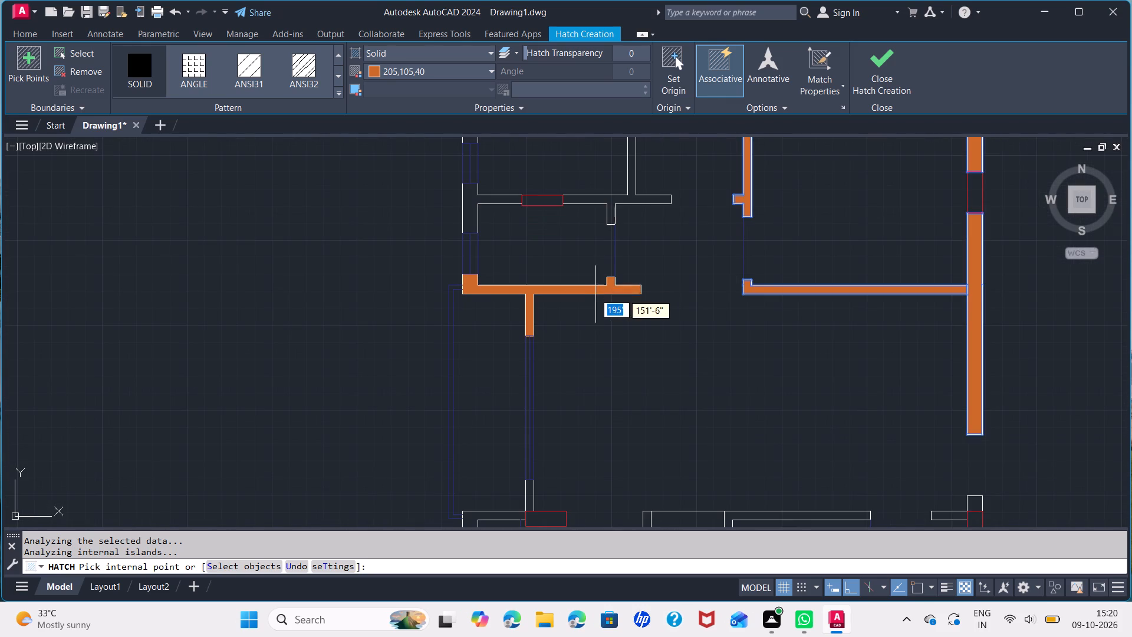
click(593, 285)
click(660, 318)
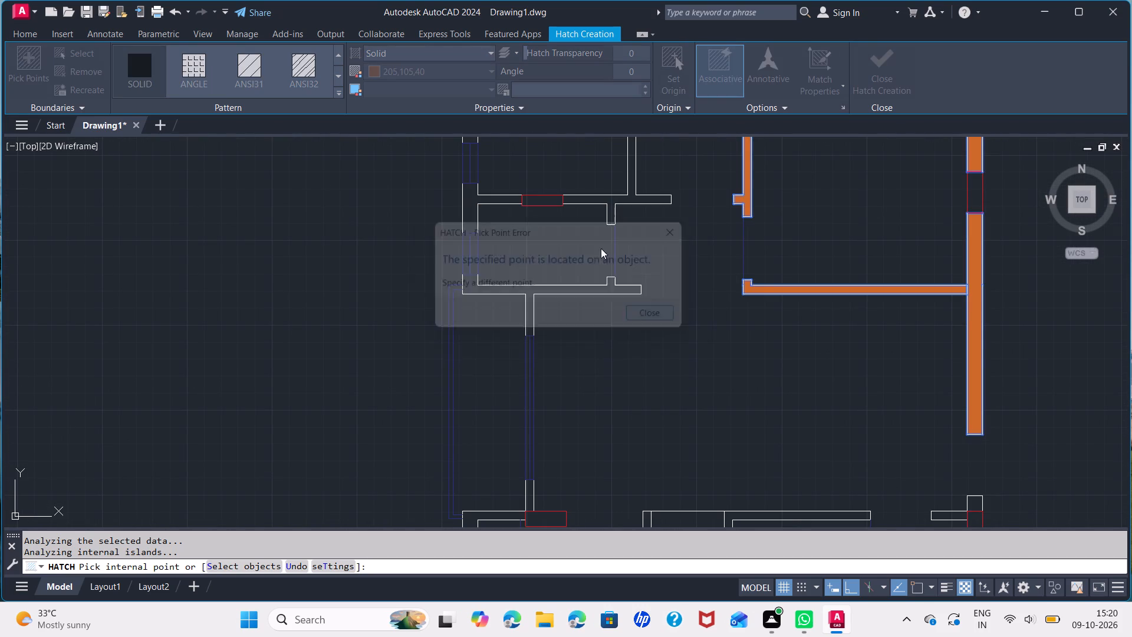
scroll(596, 219, up, 2)
click(621, 189)
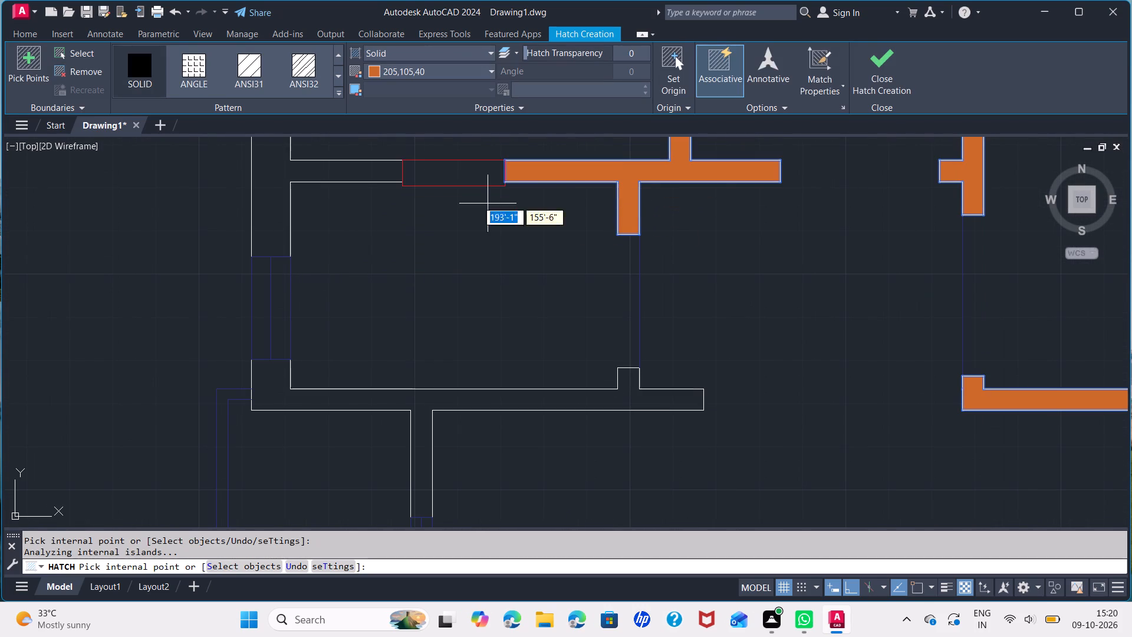
click(373, 175)
click(282, 395)
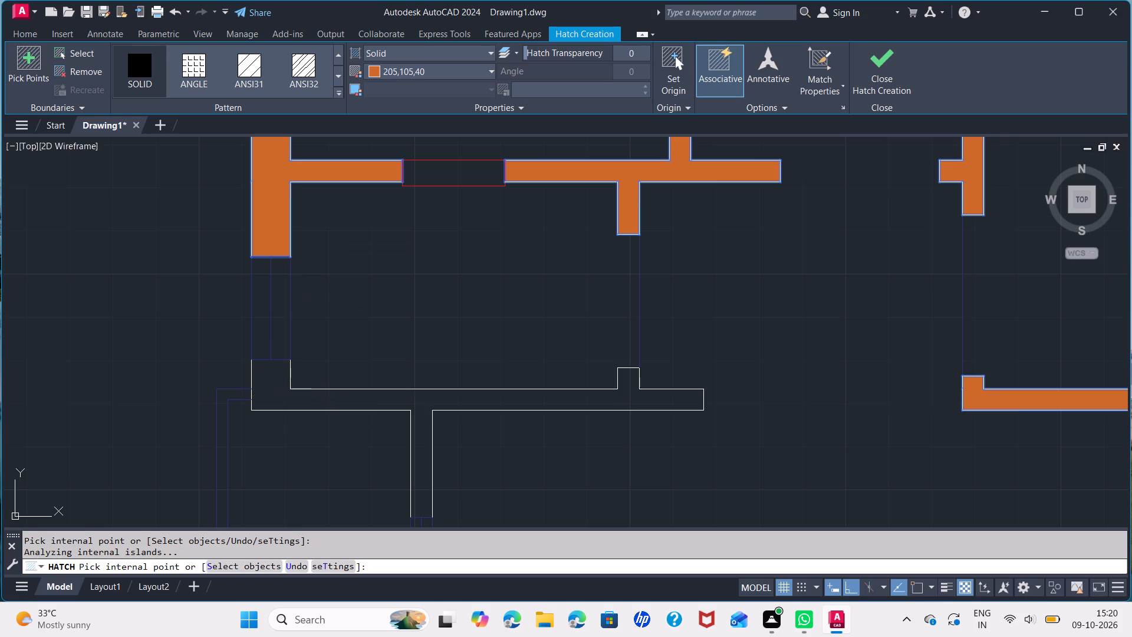
scroll(478, 435, down, 3)
scroll(437, 316, up, 3)
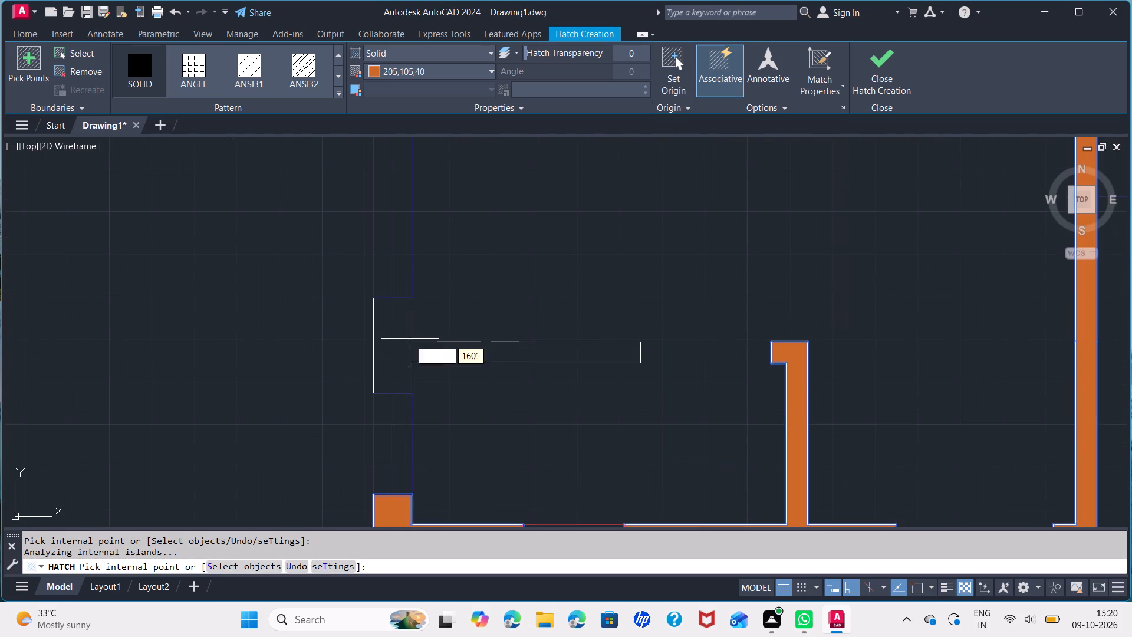
click(403, 342)
Fill the bottom-left room's exterior walls, the short wall above it, and the bottom wall with its connected interior partitions.
scroll(439, 330, down, 3)
middle_drag(538, 465, 574, 262)
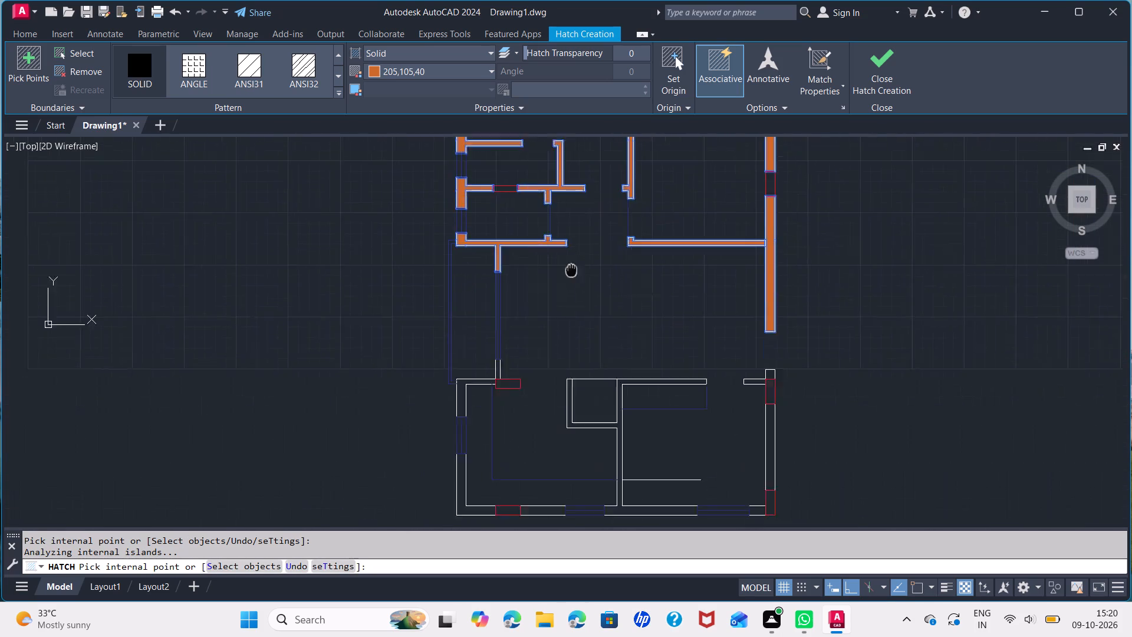
middle_drag(574, 262, 588, 205)
scroll(480, 312, up, 2)
click(480, 312)
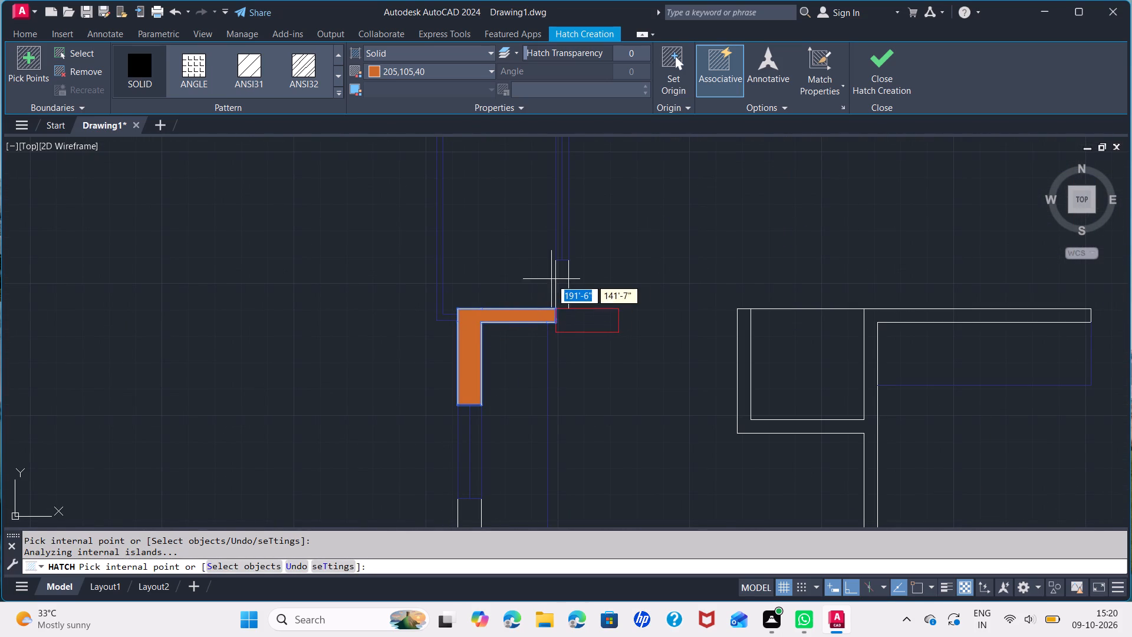
click(565, 283)
scroll(555, 365, down, 2)
middle_drag(565, 409, 589, 267)
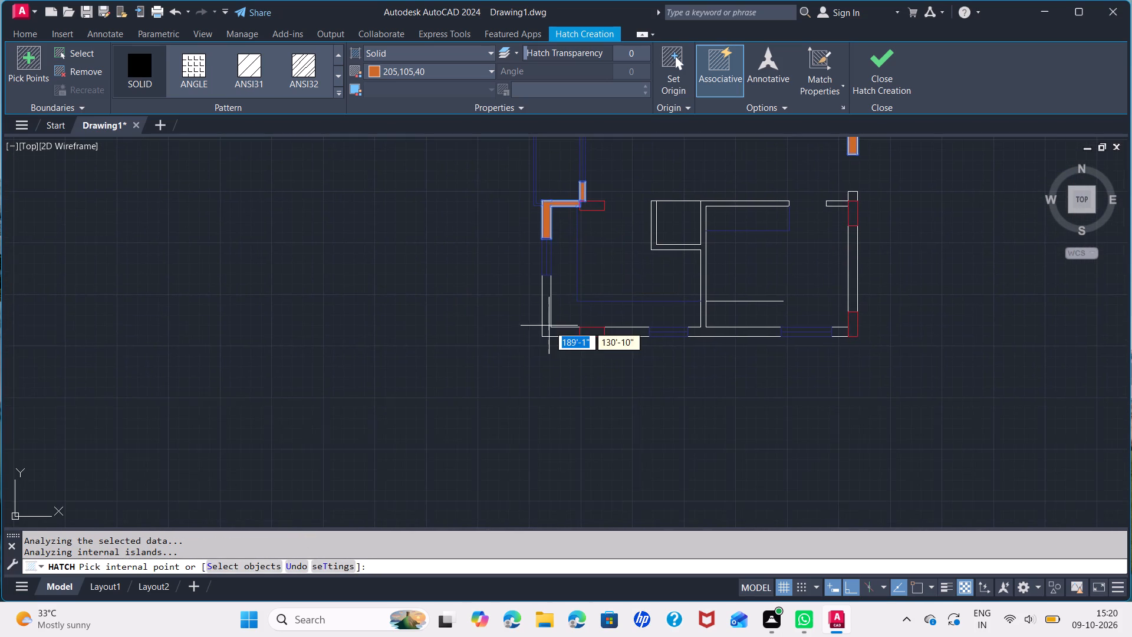
scroll(542, 329, up, 1)
click(541, 327)
click(680, 331)
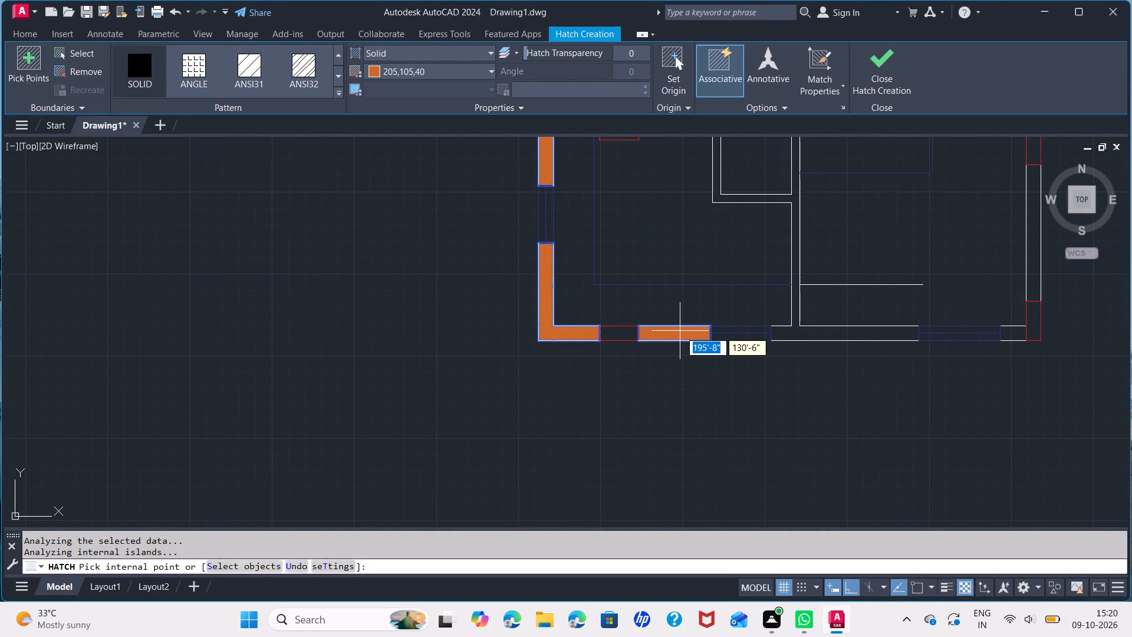
click(794, 337)
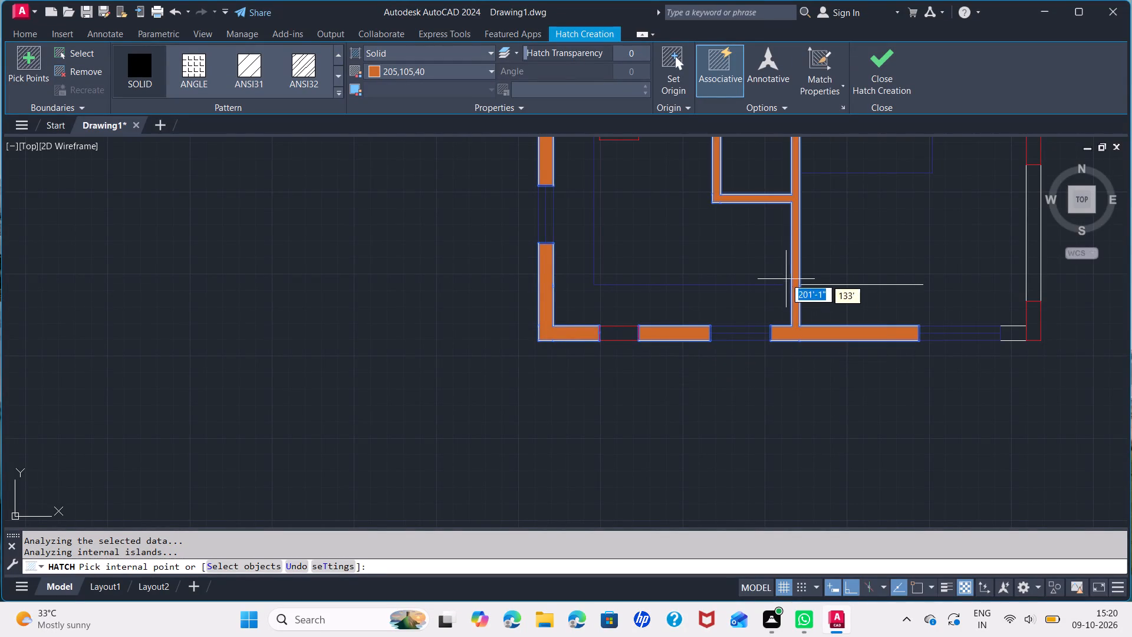
Fill the remaining bottom-right walls, including the right exterior wall and the stubs by the upper pillar, and finish the hatch.
scroll(781, 266, down, 2)
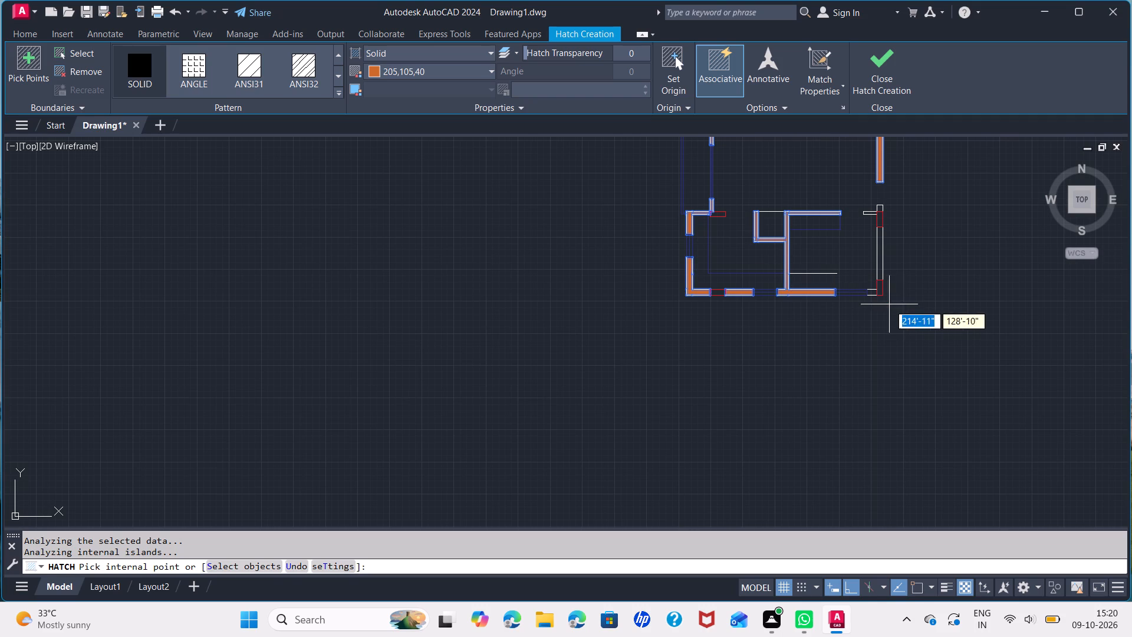
scroll(876, 288, up, 3)
click(860, 302)
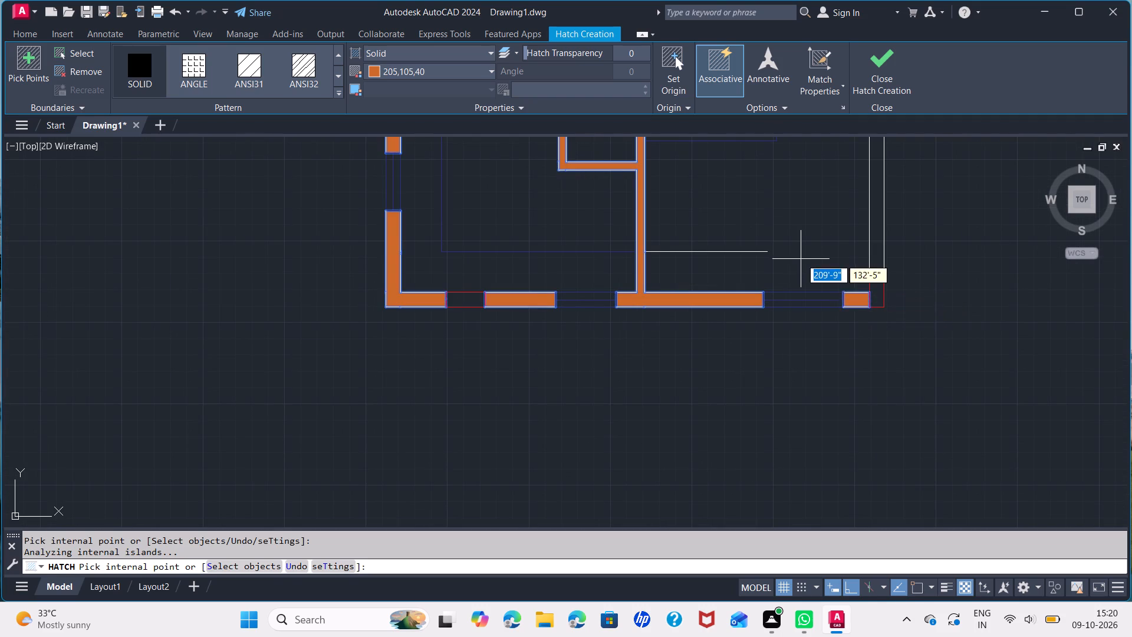
scroll(800, 258, down, 2)
middle_drag(794, 258, 692, 351)
scroll(744, 343, up, 2)
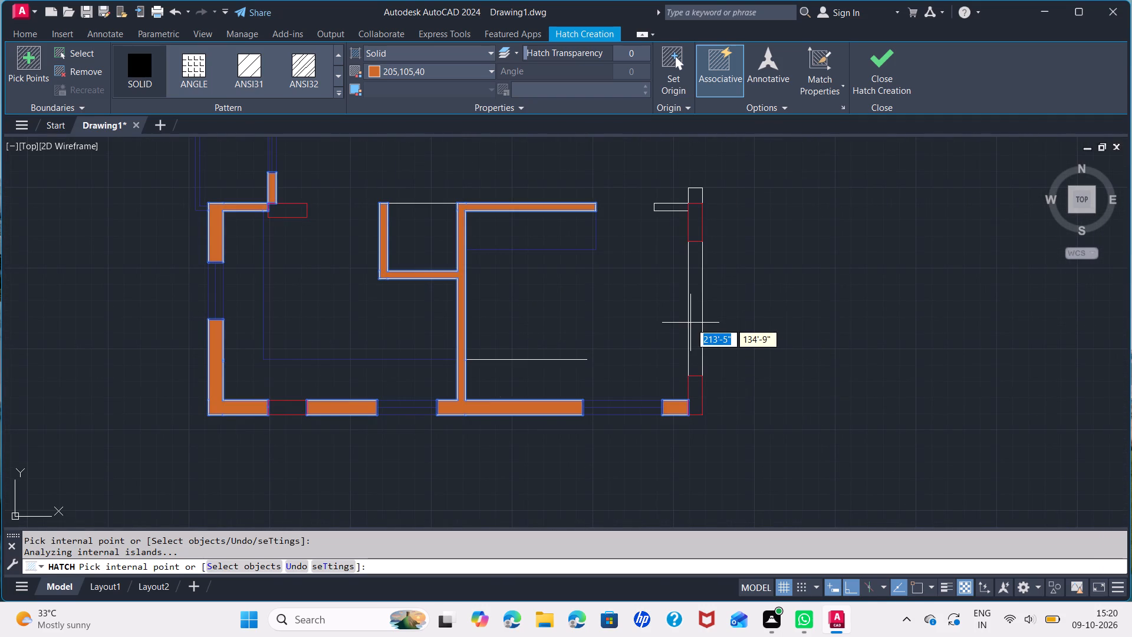
click(690, 323)
click(663, 206)
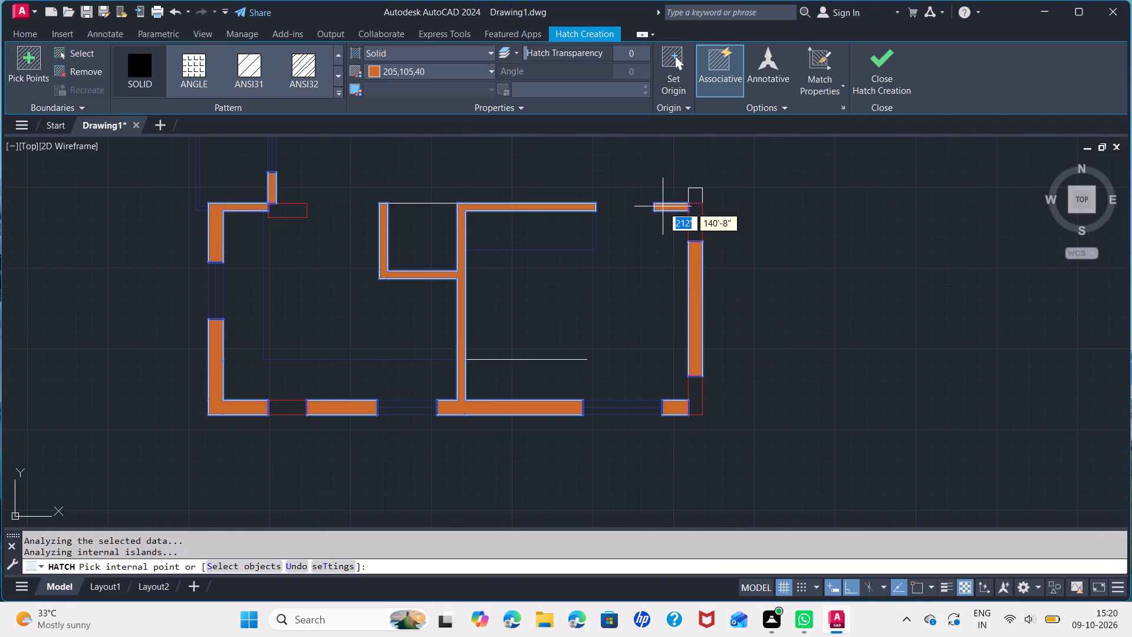
click(698, 191)
scroll(698, 191, down, 2)
middle_drag(698, 191, 695, 409)
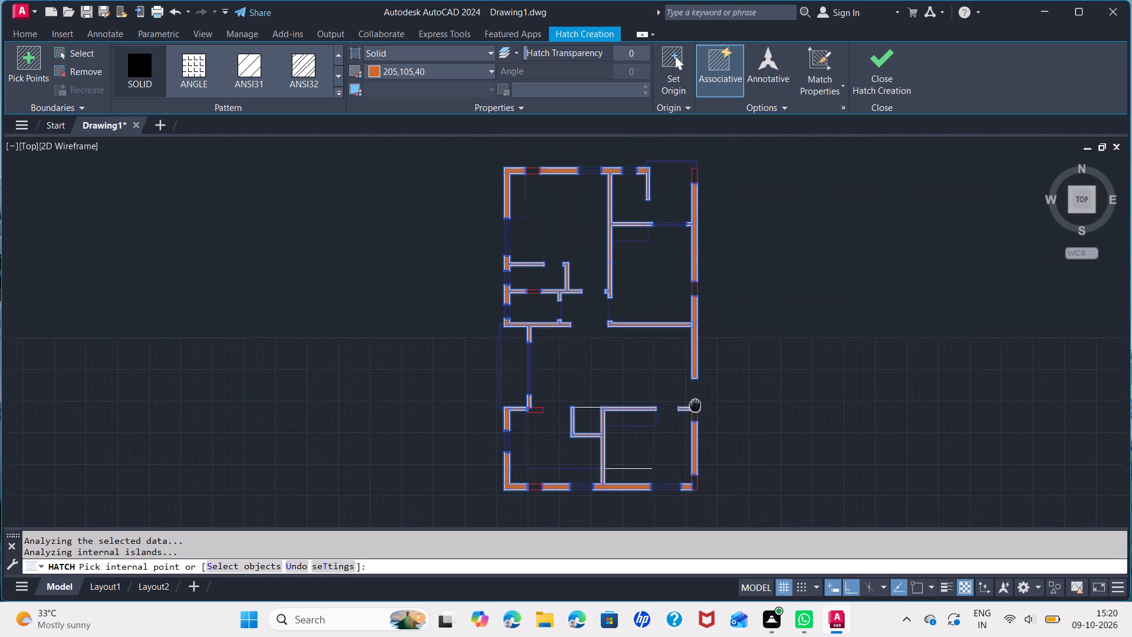
middle_drag(695, 409, 695, 411)
scroll(695, 277, up, 1)
key(Escape)
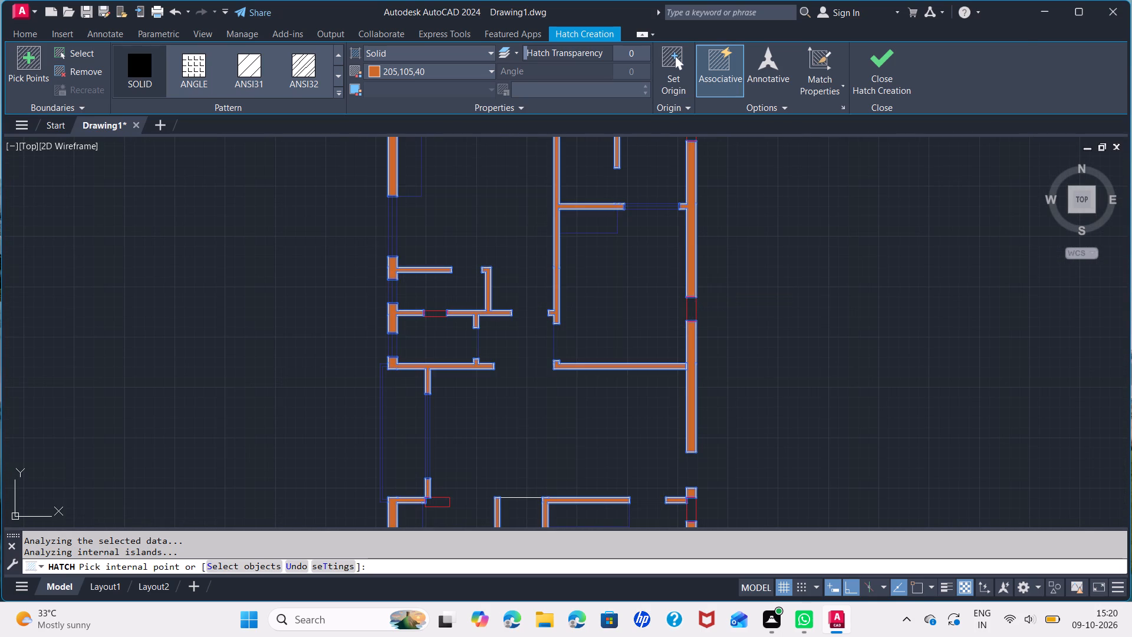
Add single-line text "BED ROOM-1", about 11" high and horizontal, in the upper part of the plan's top-left room.
scroll(640, 339, down, 1)
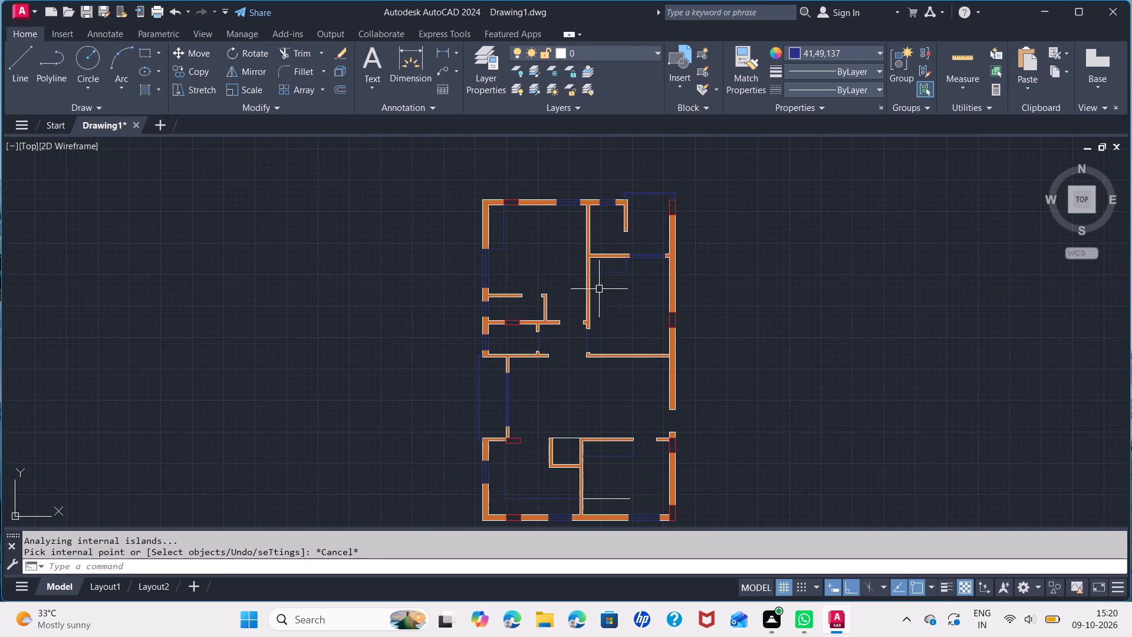
middle_drag(551, 247, 538, 272)
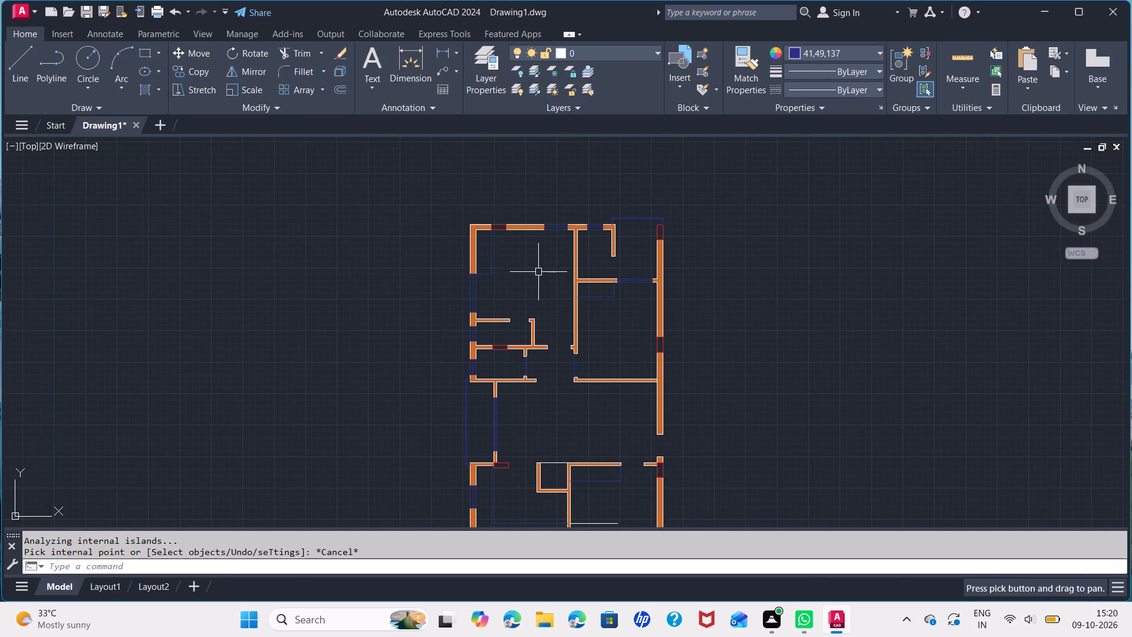
scroll(519, 263, up, 2)
middle_drag(480, 270, 472, 311)
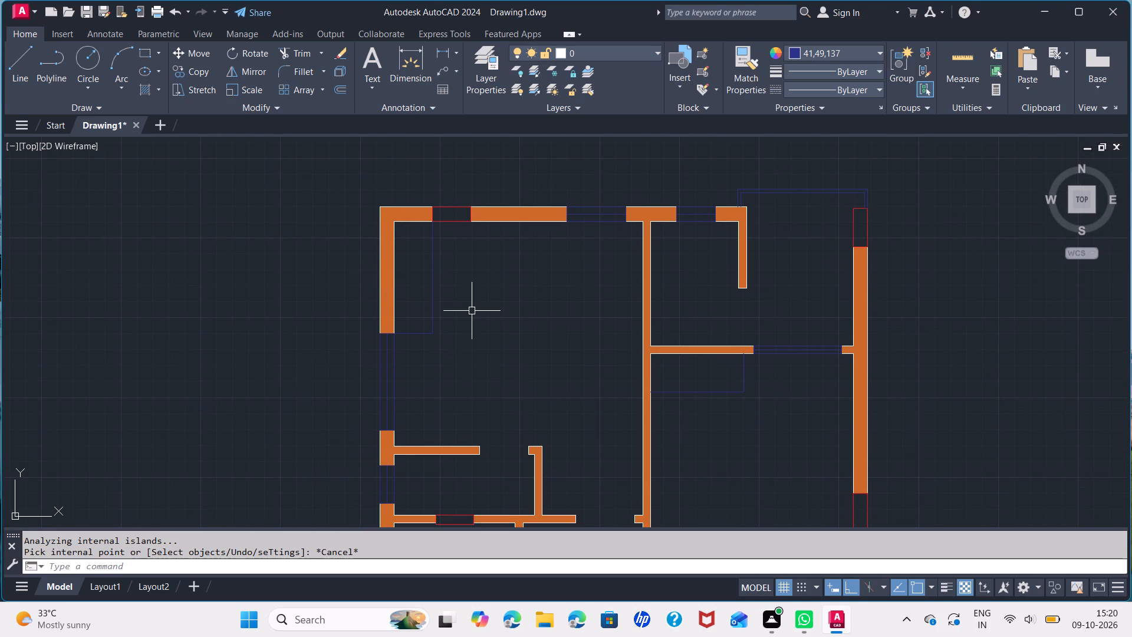
scroll(473, 320, up, 1)
middle_drag(473, 320, 489, 321)
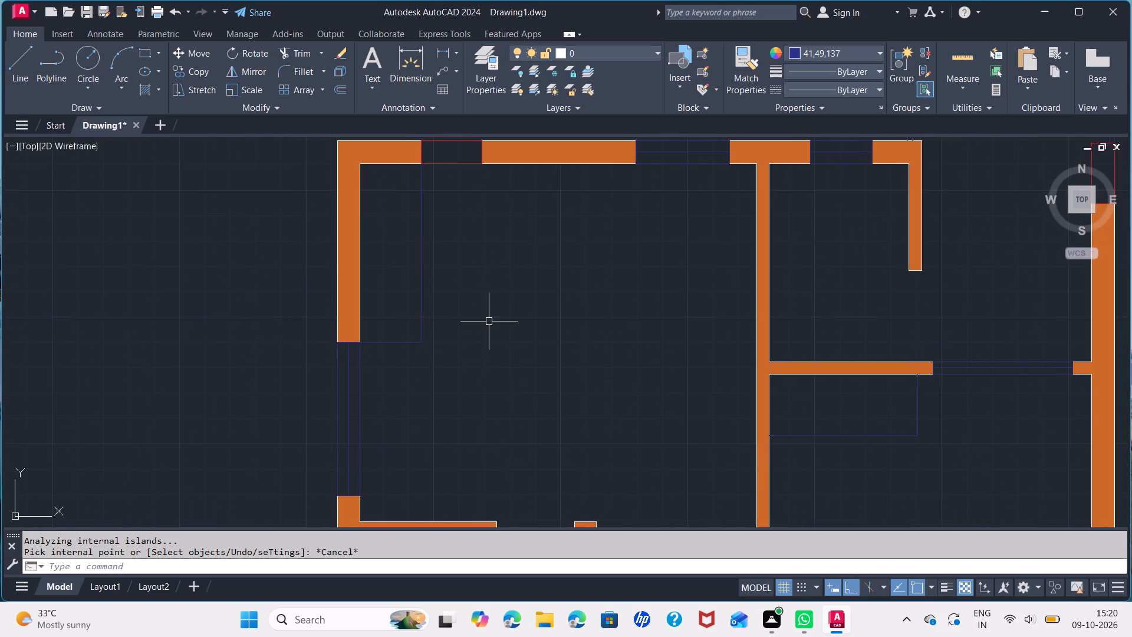
middle_drag(476, 310, 448, 287)
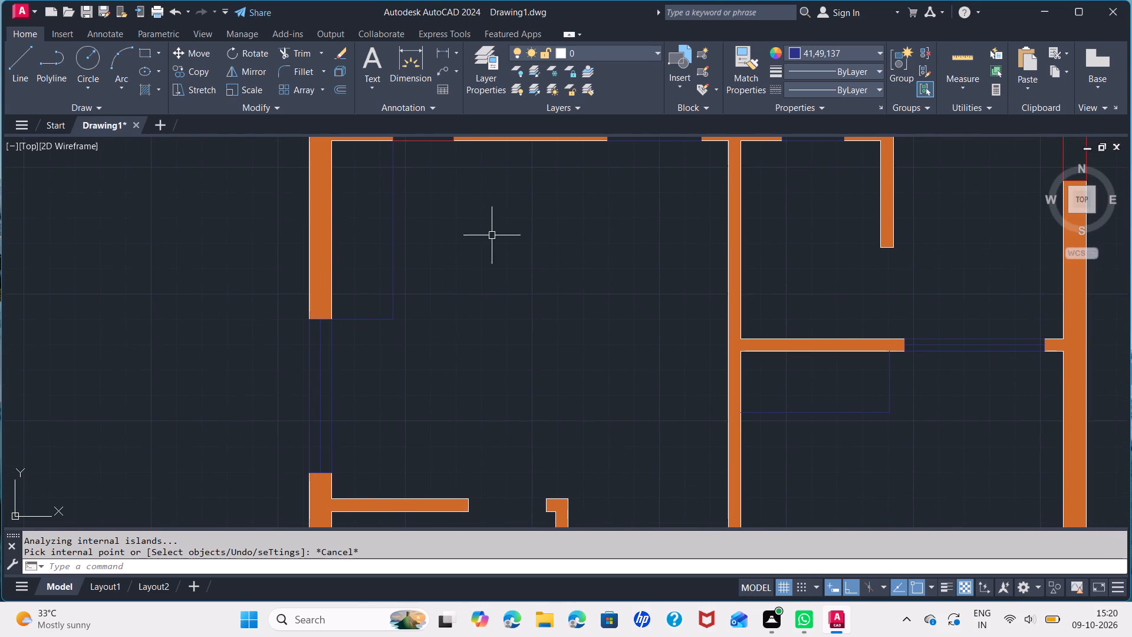
click(377, 85)
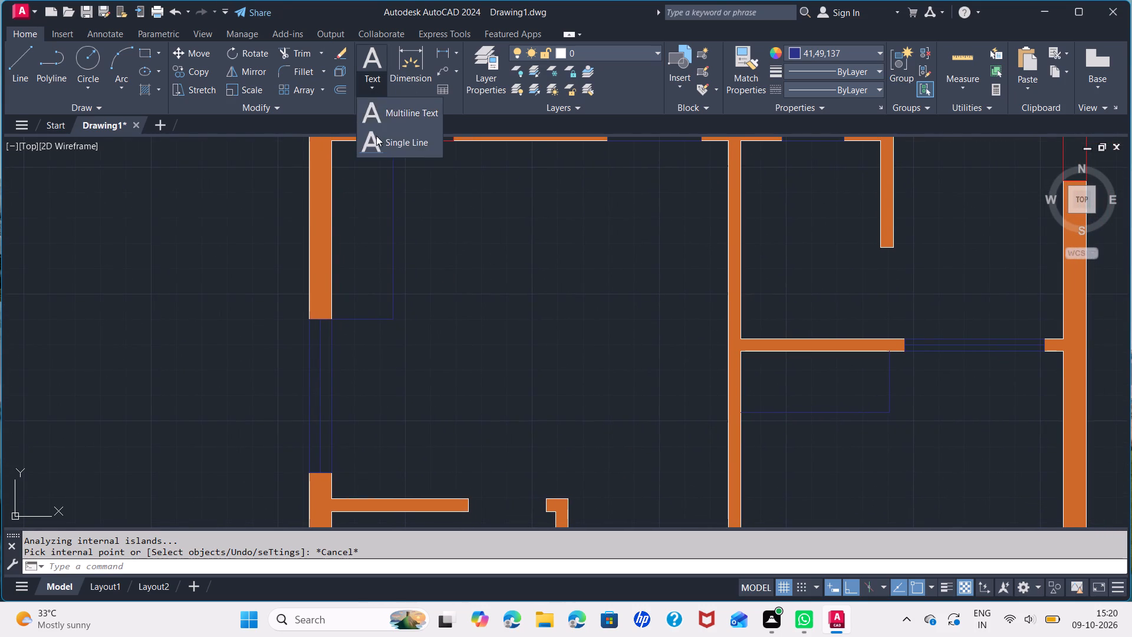
click(397, 142)
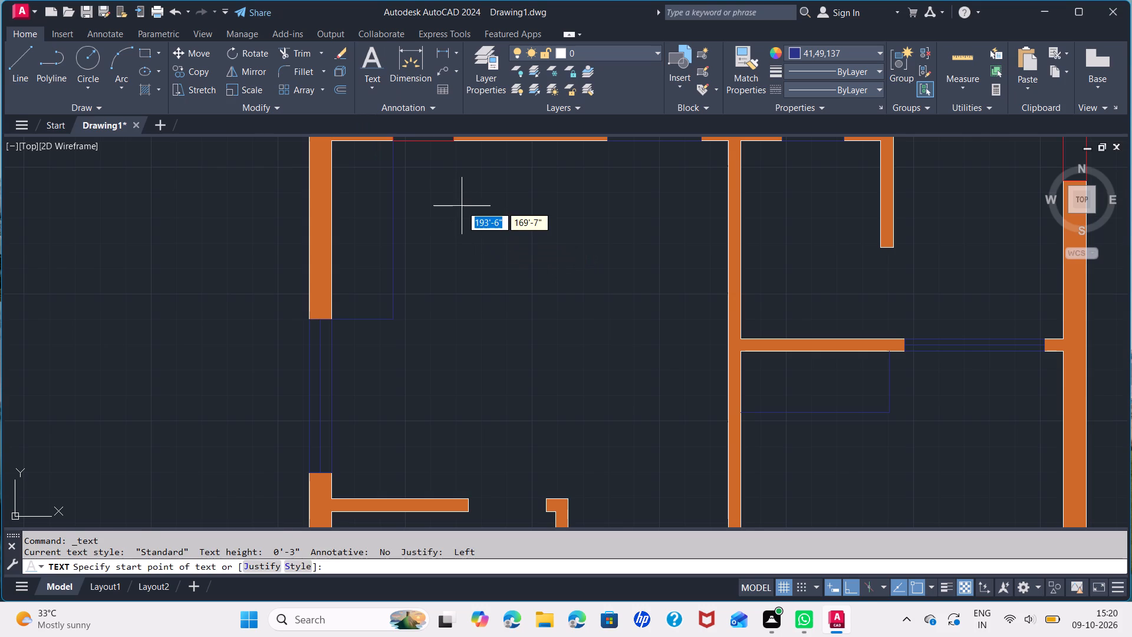
click(462, 206)
click(460, 233)
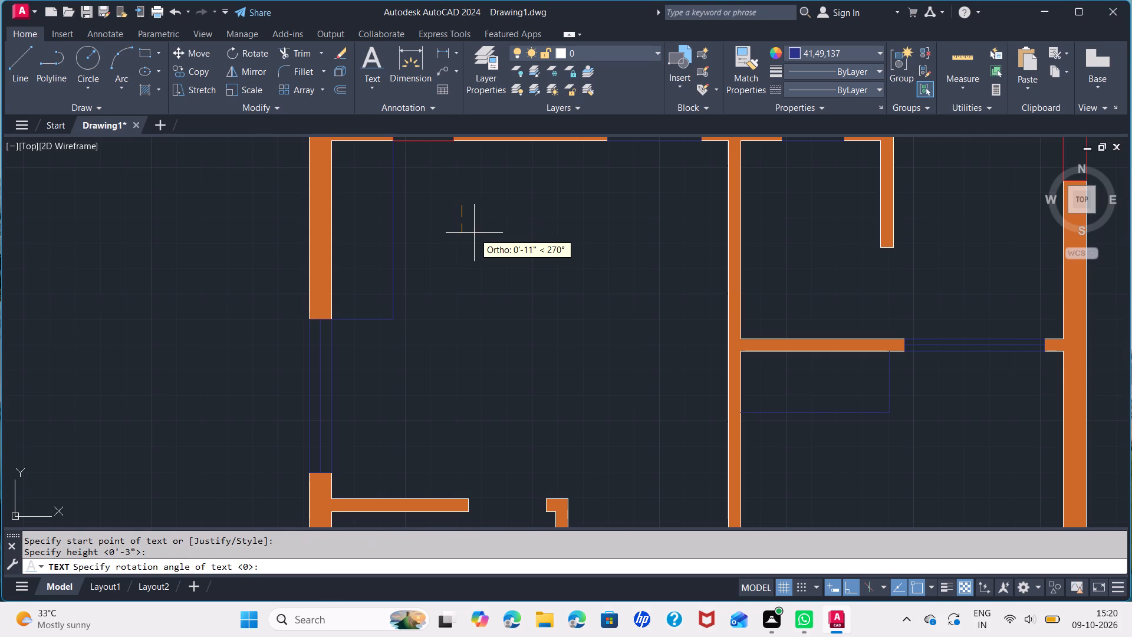
click(485, 212)
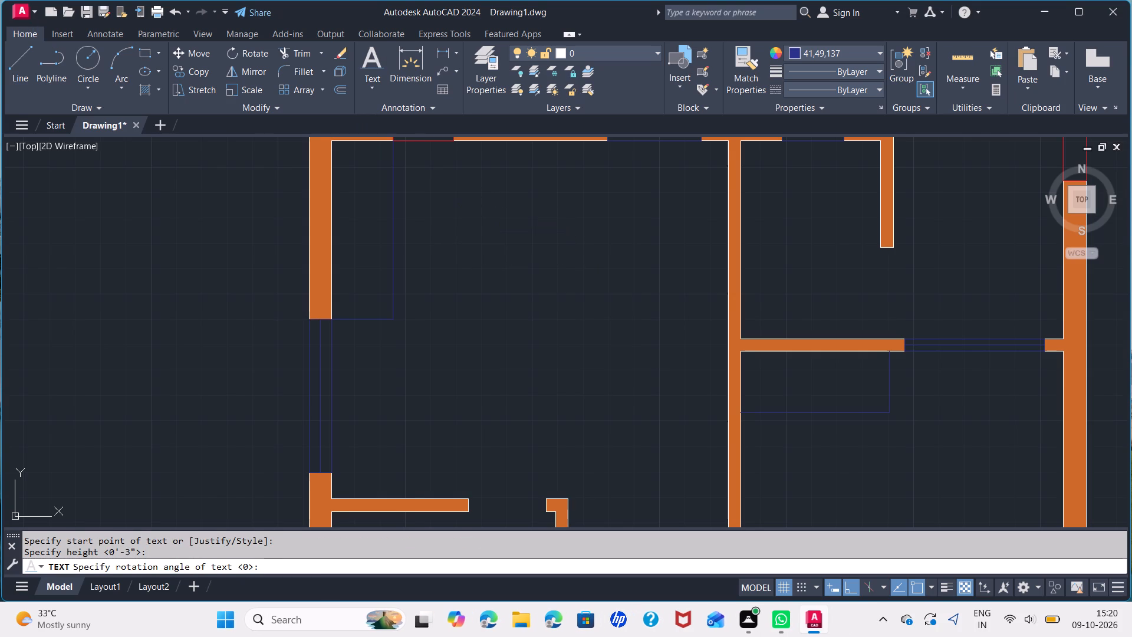
text(BED)
key(space)
text(ROO)
text(M)
key(space)
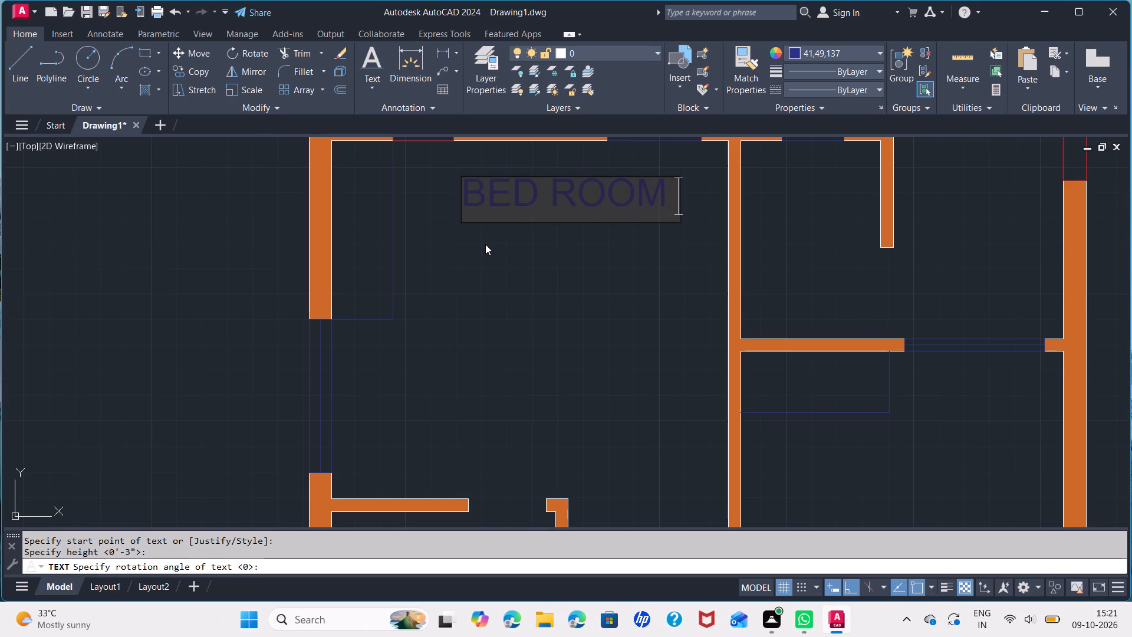
key(BackSpace)
key(shift+underscore)
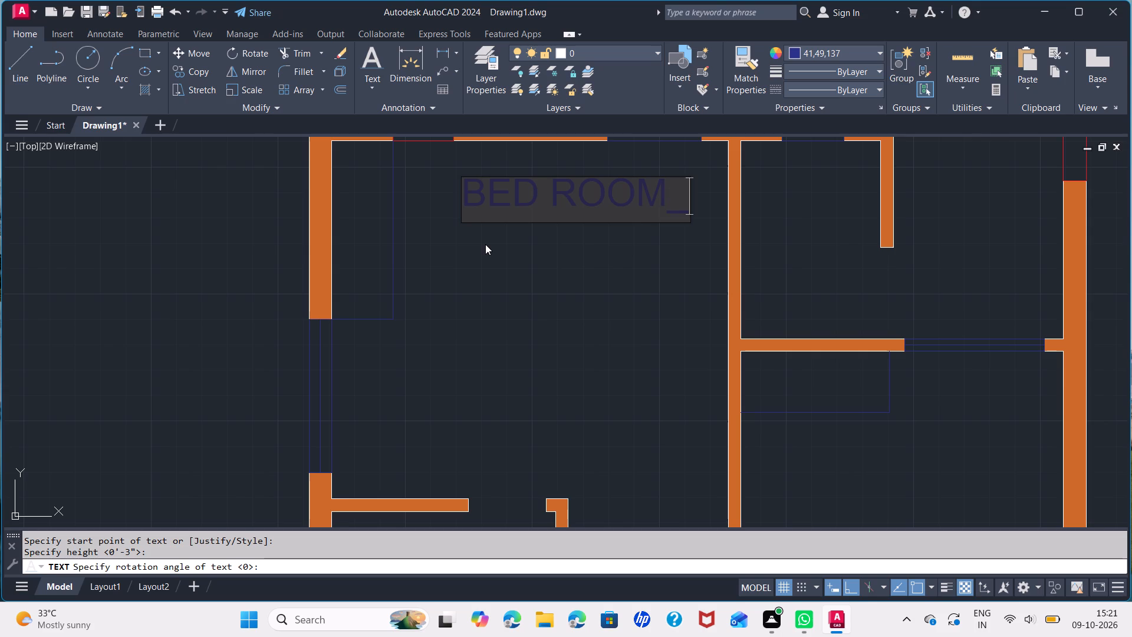
key(BackSpace)
key(minus)
key(1)
click(482, 299)
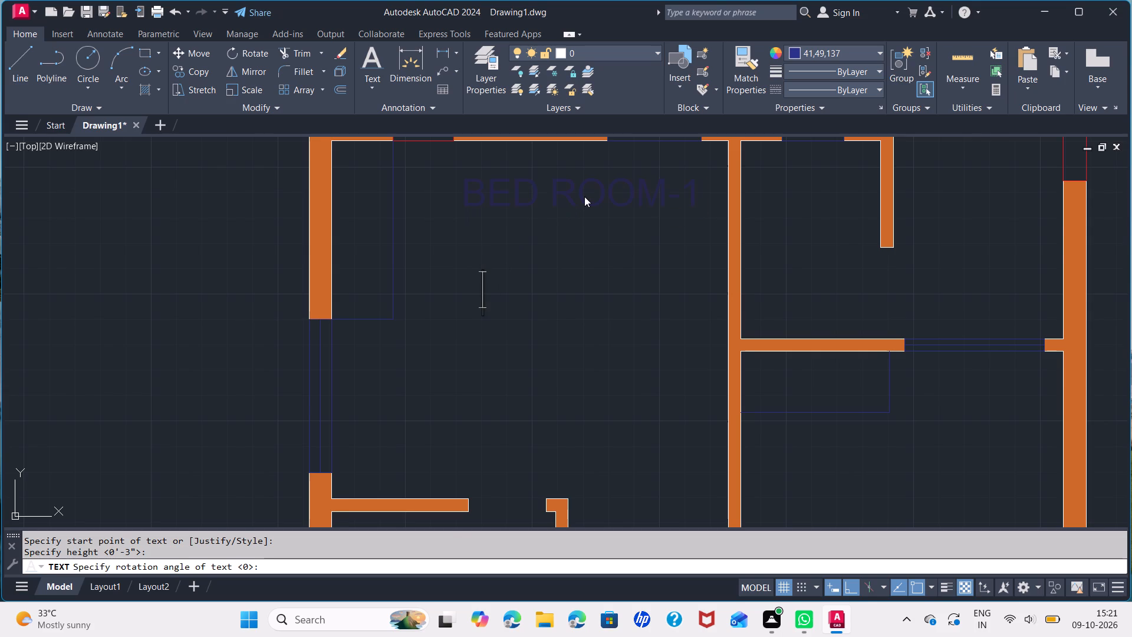
key(Escape)
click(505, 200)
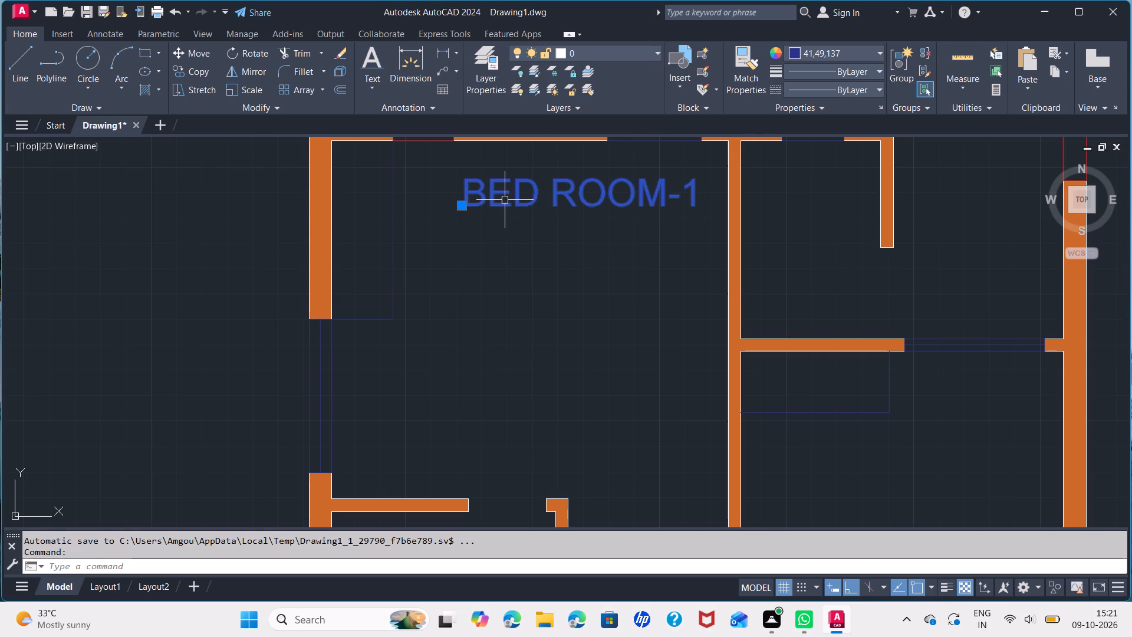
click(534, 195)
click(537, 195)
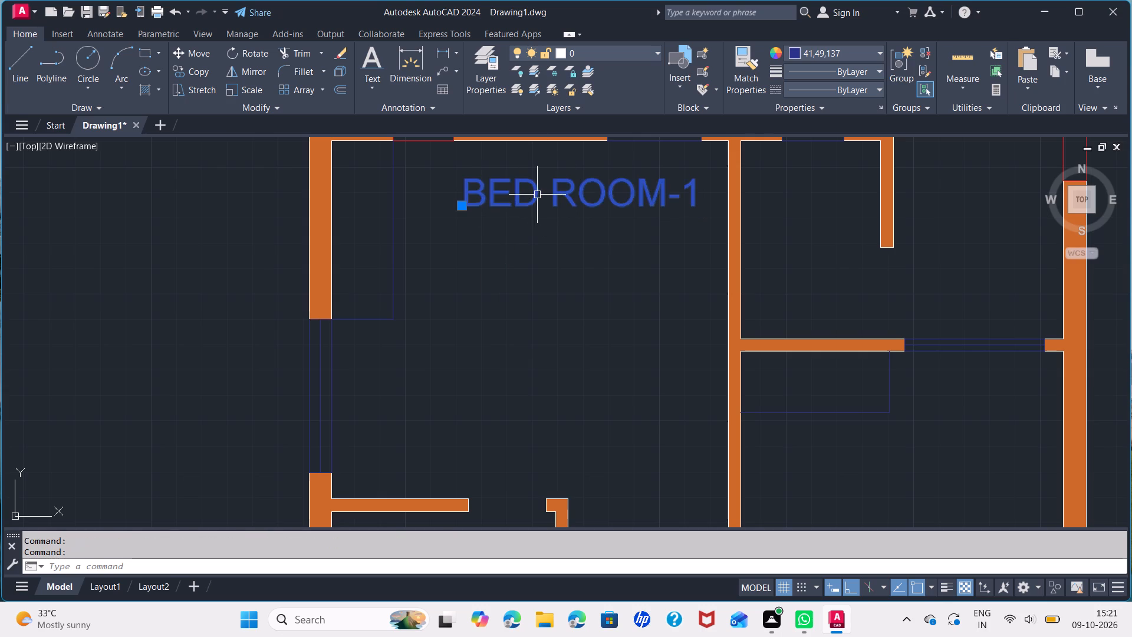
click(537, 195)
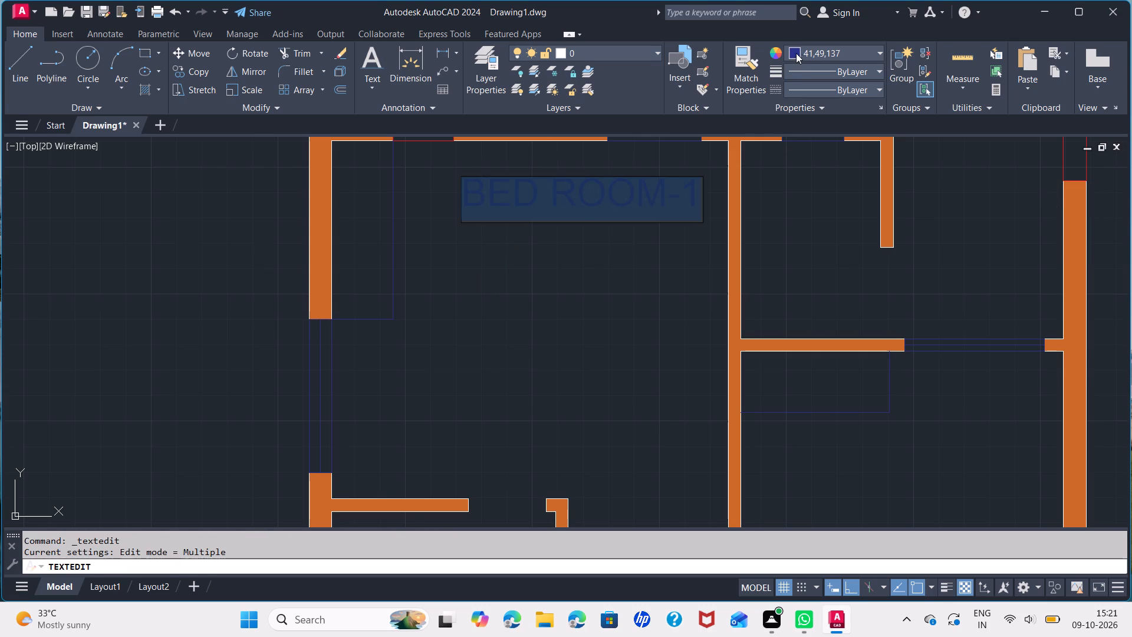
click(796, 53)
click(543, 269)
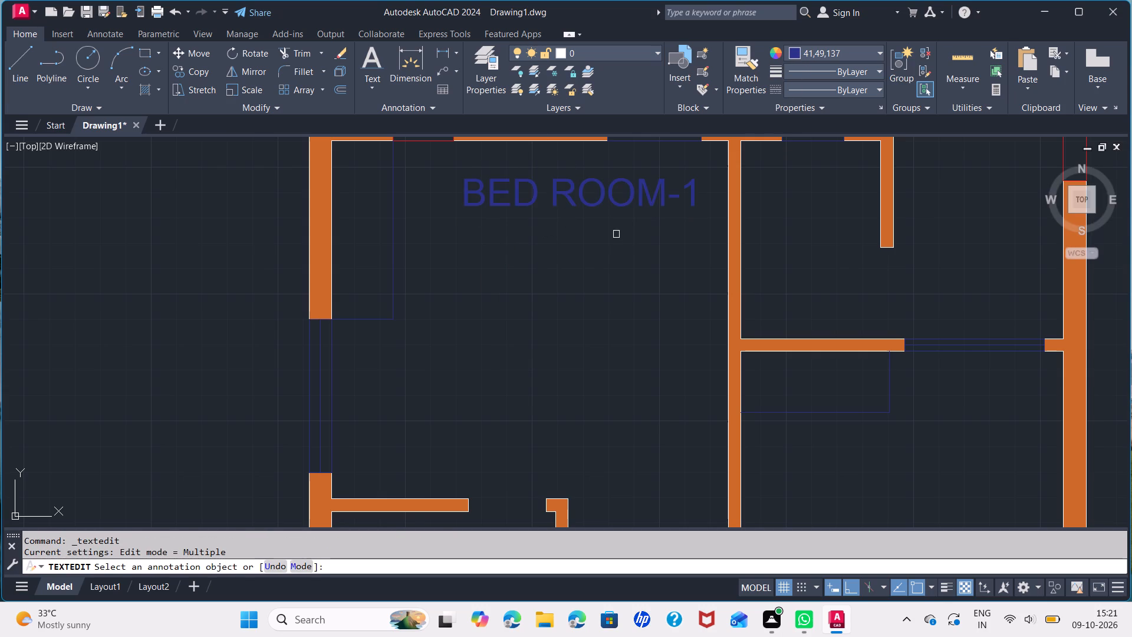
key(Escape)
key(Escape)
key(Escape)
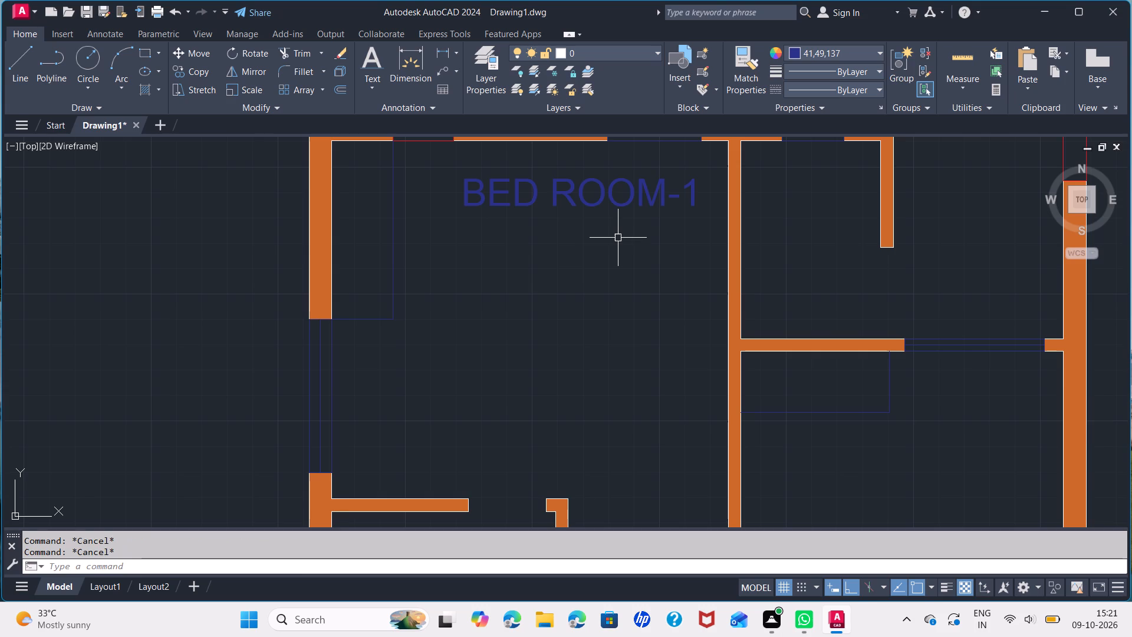
Change the colour of the BED ROOM-1 label to ByLayer.
click(612, 196)
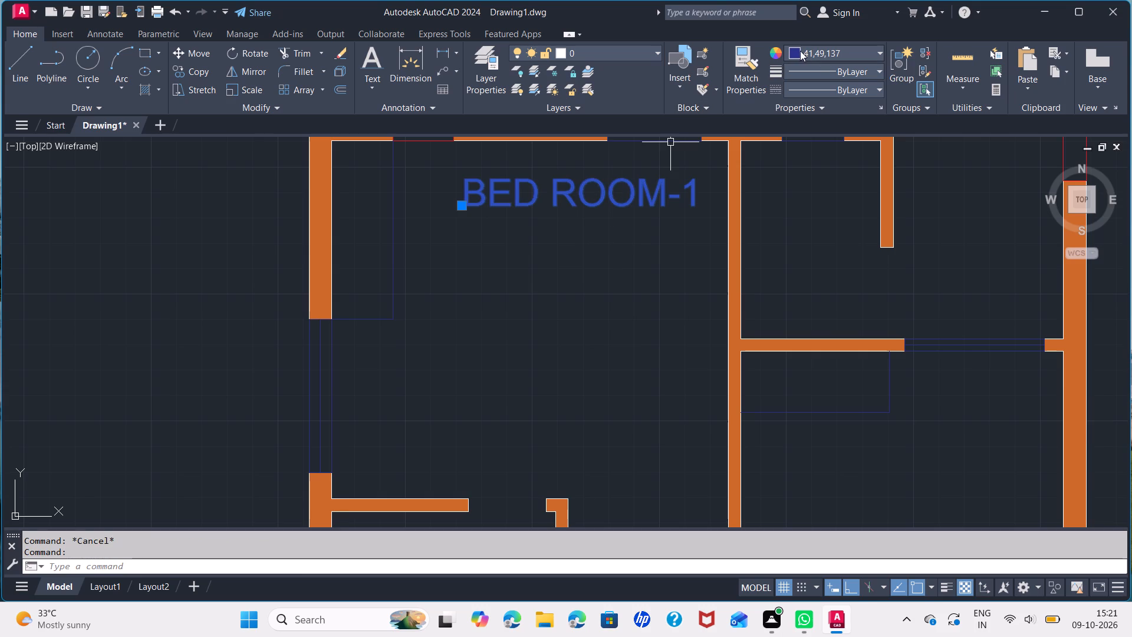
click(794, 50)
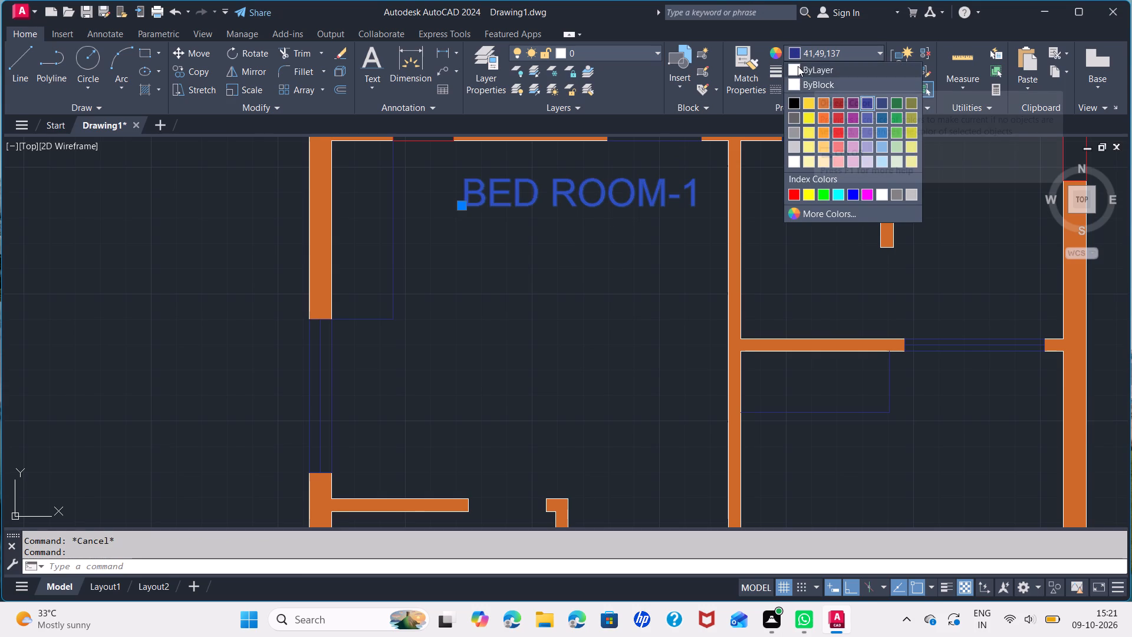
click(798, 66)
key(Escape)
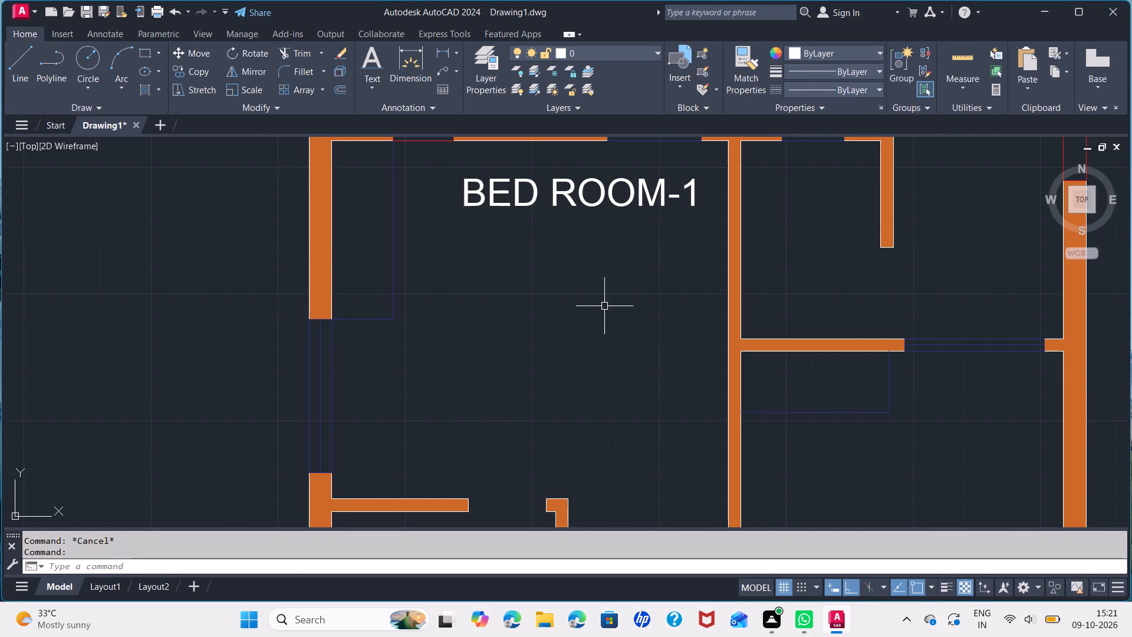
Set the current drawing colour to ByBlock with nothing selected.
click(796, 54)
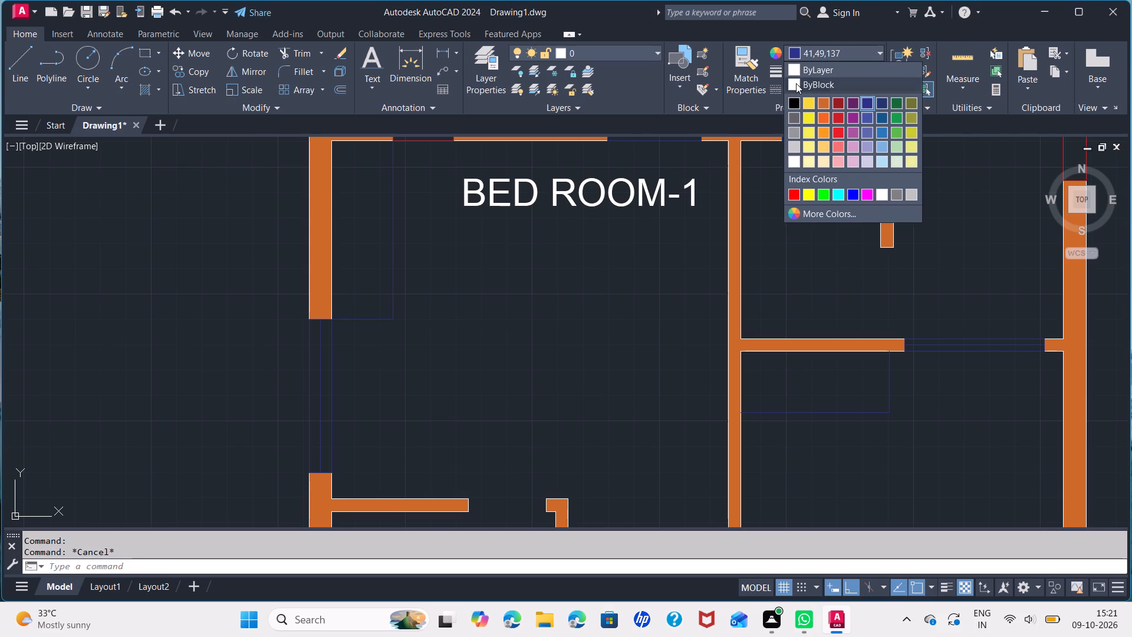
click(796, 83)
Copy the BED ROOM-1 label with Ortho off, placing the first copy just below the original.
click(639, 198)
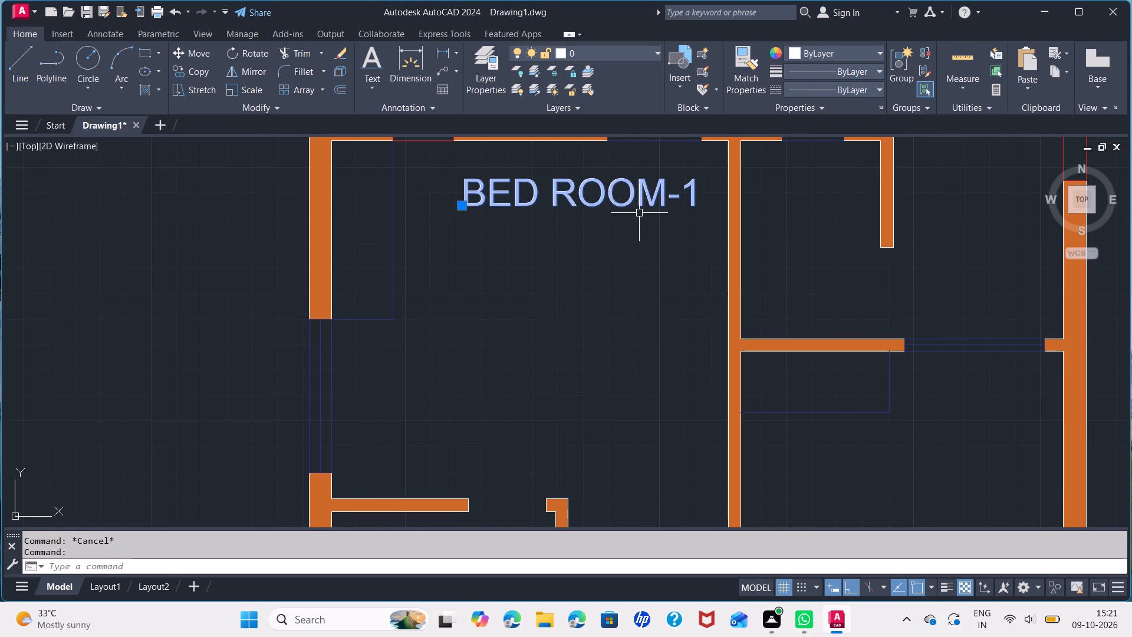
text(CO)
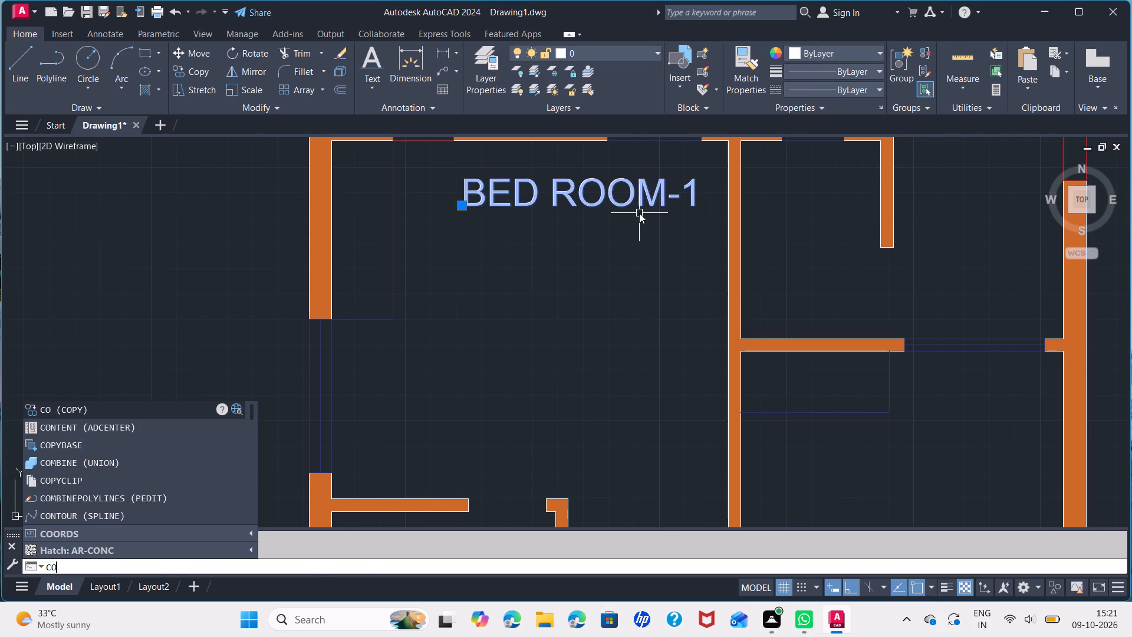
key(Return)
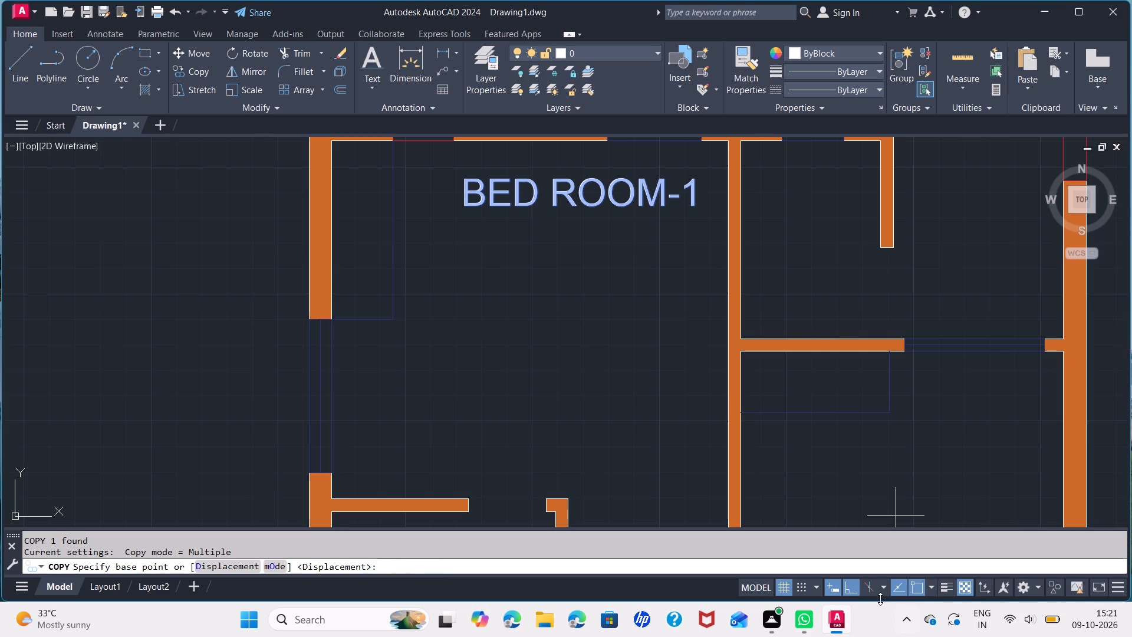
click(852, 593)
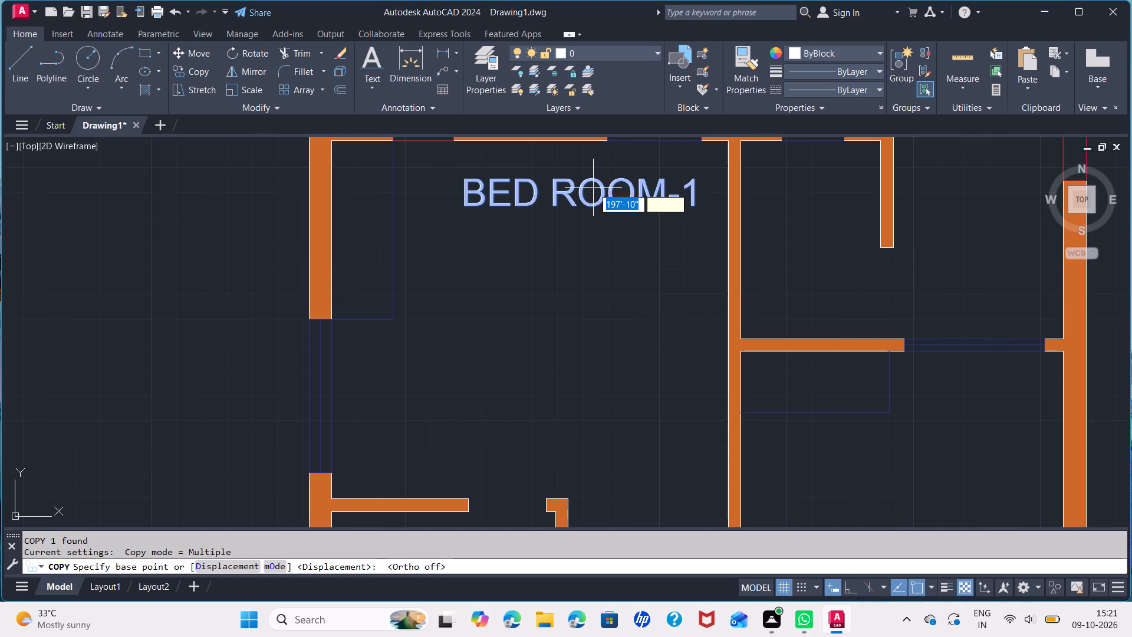
click(593, 188)
click(589, 232)
Place label copies in the small top-middle space, the top-right space beside it, and the large room below them.
scroll(604, 305, down, 3)
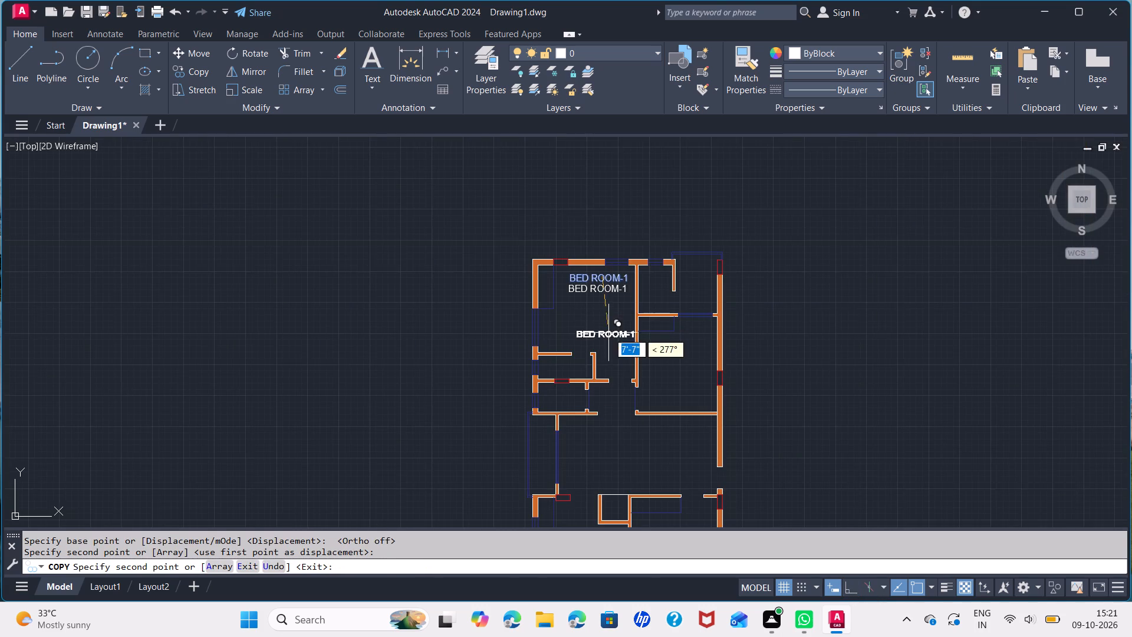
middle_drag(608, 333, 388, 341)
scroll(439, 287, up, 3)
click(470, 280)
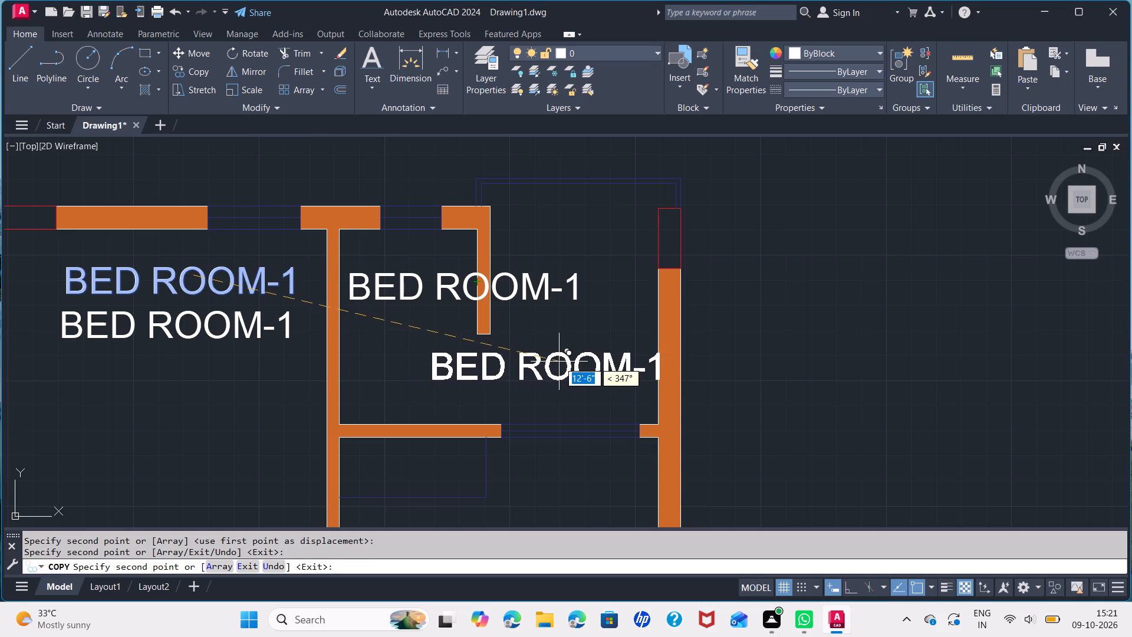
click(591, 366)
scroll(589, 406, down, 2)
middle_drag(589, 406, 590, 393)
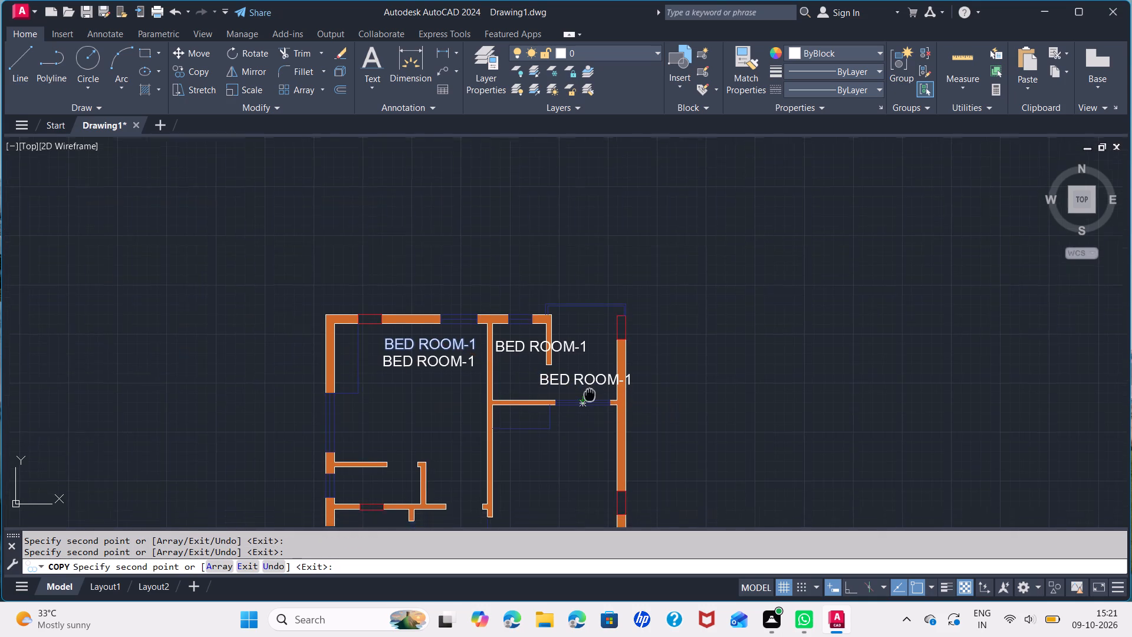
middle_drag(590, 393, 582, 306)
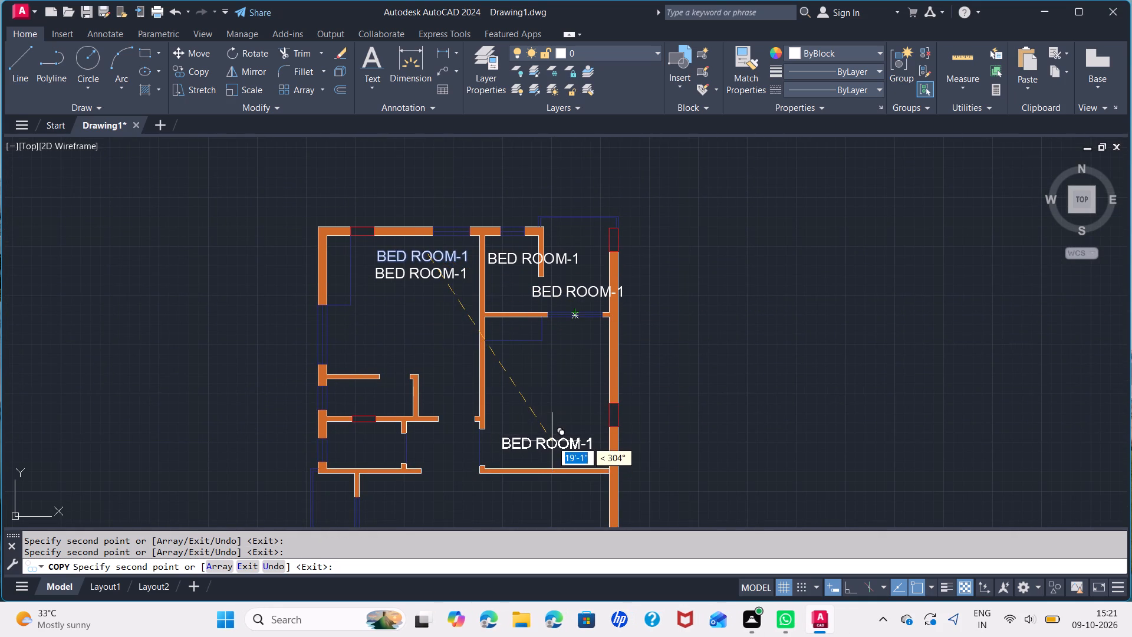
click(552, 441)
Place BED ROOM-1 label copies in the two small rooms stacked along the plan's left outer wall.
scroll(449, 437, down, 1)
middle_drag(449, 437, 702, 370)
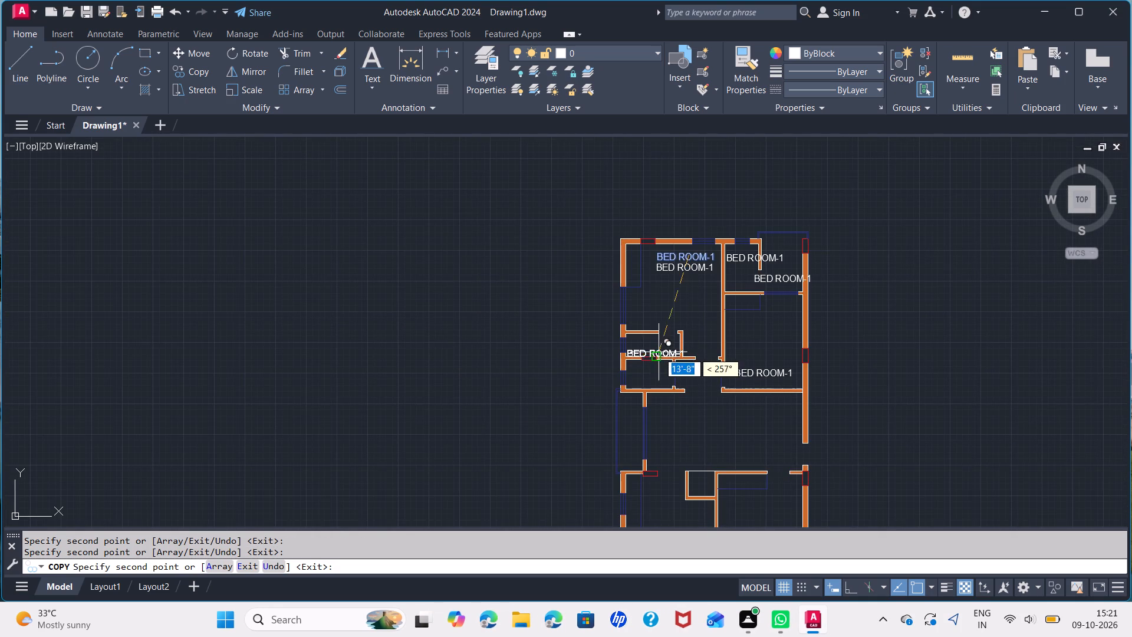
scroll(651, 345, up, 3)
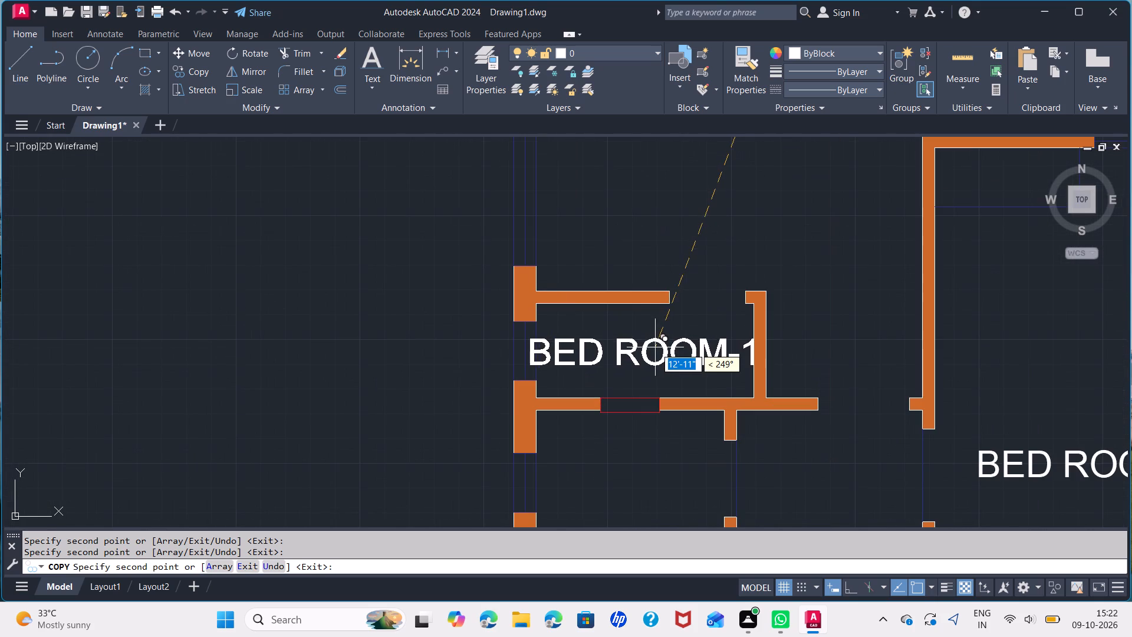
click(662, 352)
middle_drag(672, 425, 656, 287)
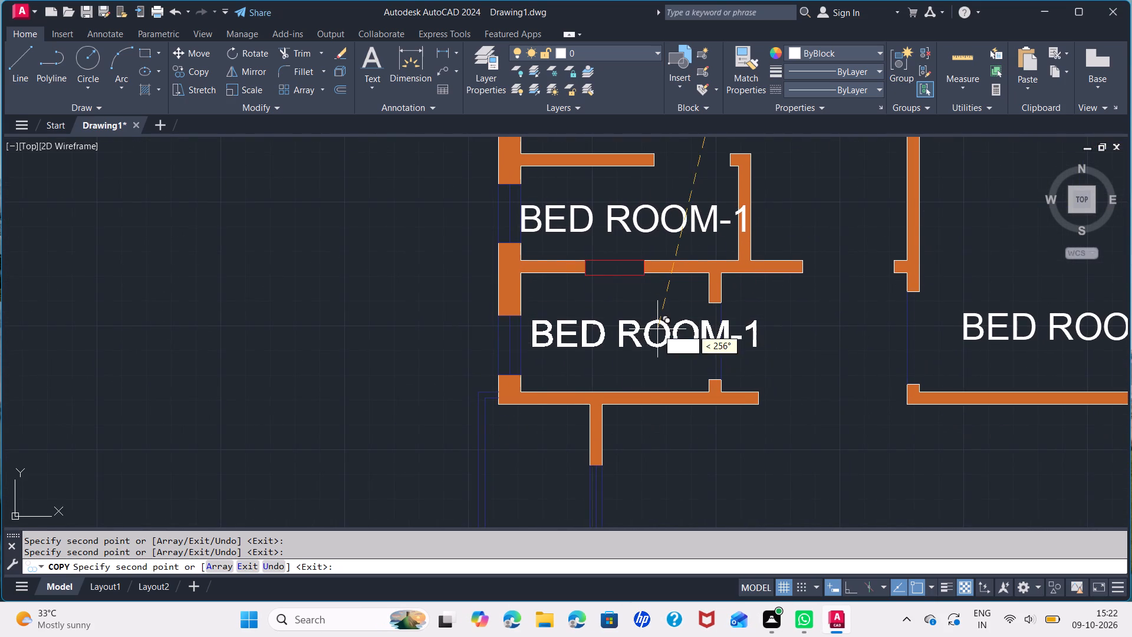
click(657, 329)
Place label copies in the central hall, the small walled niche, the bottom-right and bottom-left rooms, and the left balcony, ending the copying.
scroll(660, 395, down, 2)
middle_drag(669, 440, 651, 308)
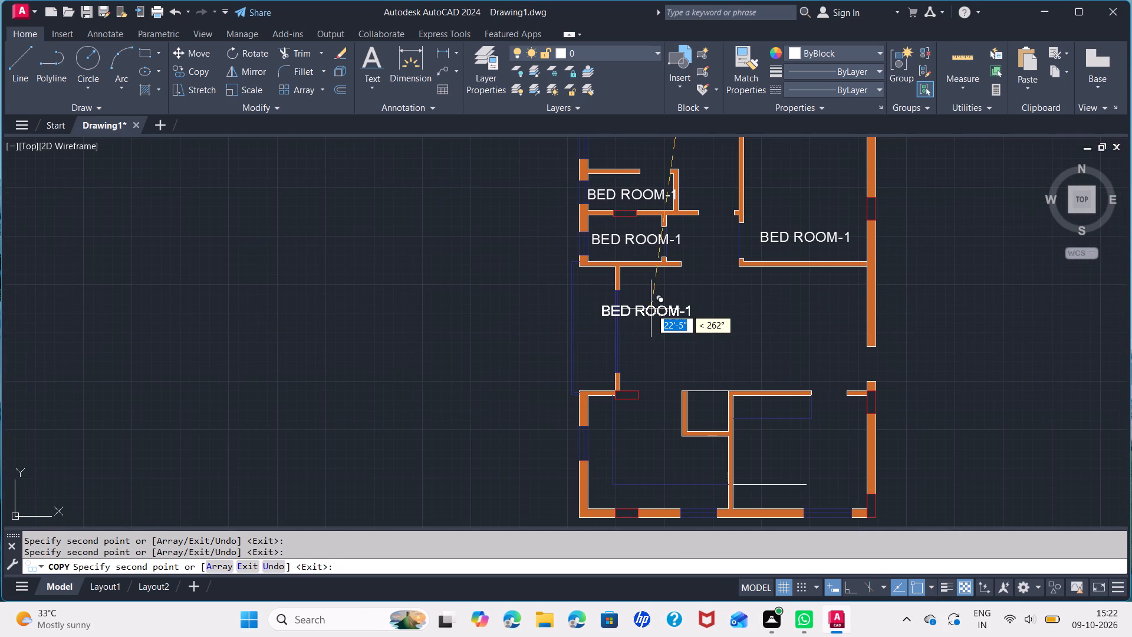
click(752, 327)
middle_drag(616, 447, 614, 434)
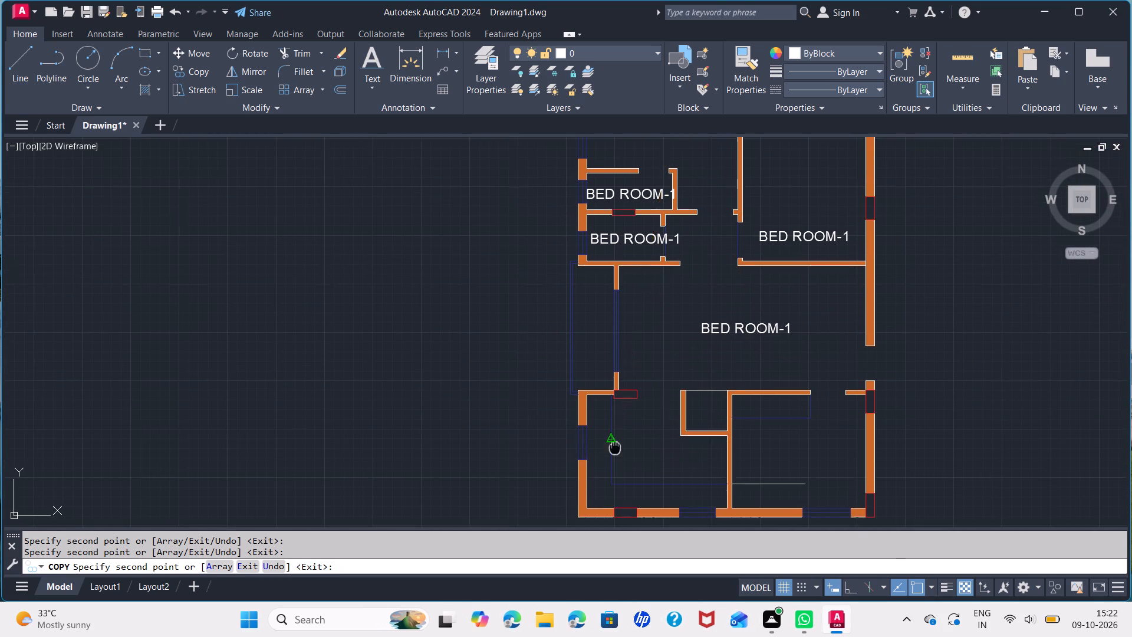
middle_drag(614, 434, 630, 340)
click(731, 308)
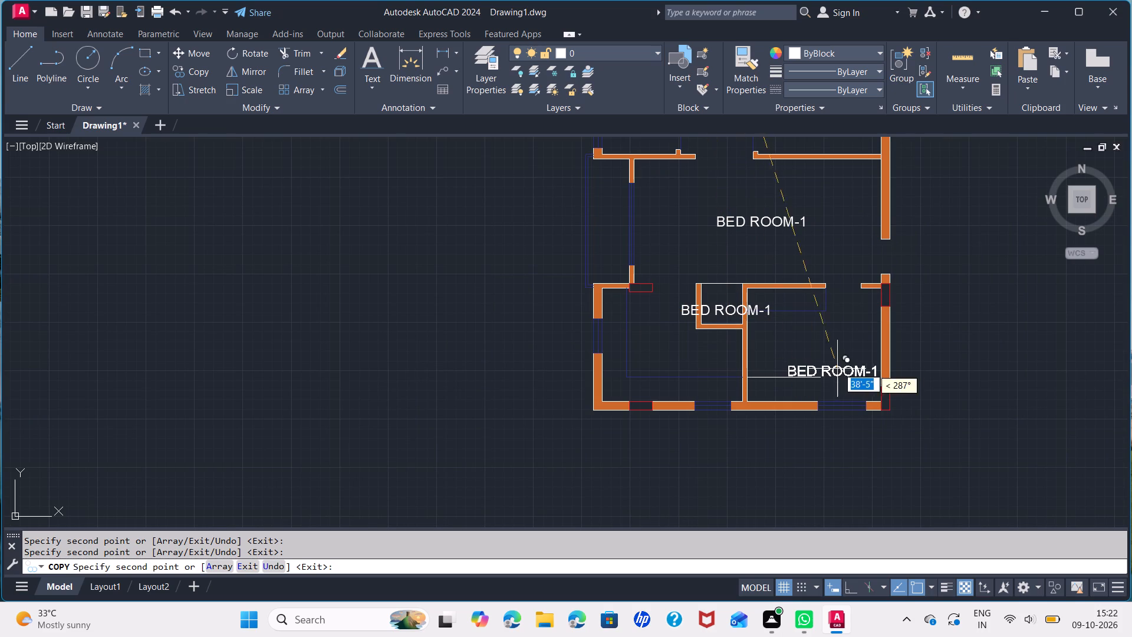
click(827, 350)
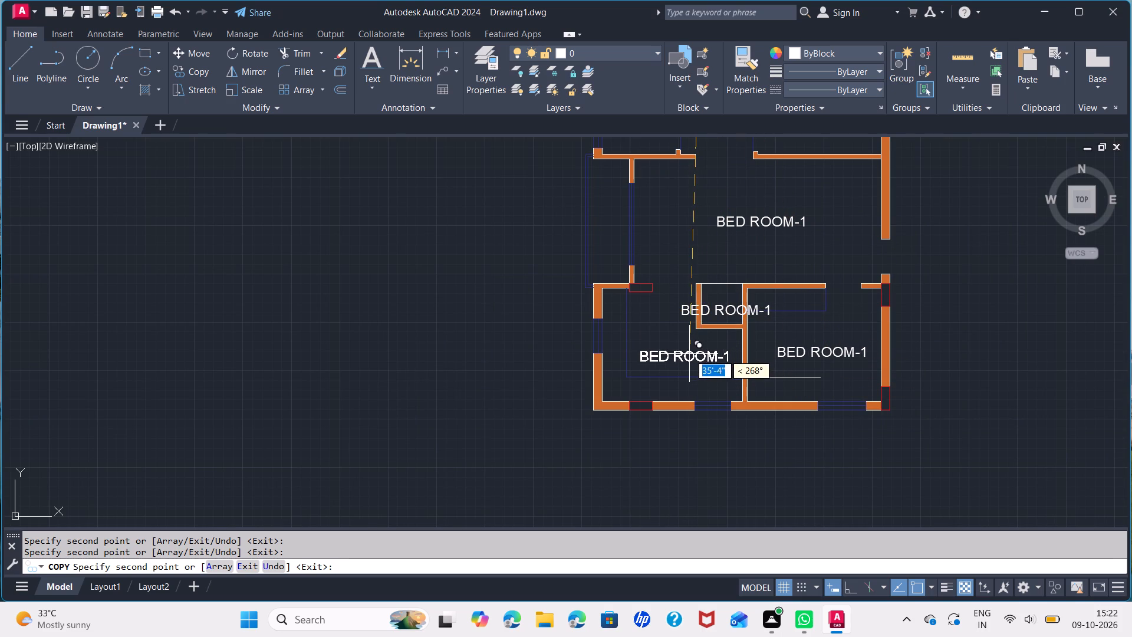
click(689, 354)
click(587, 238)
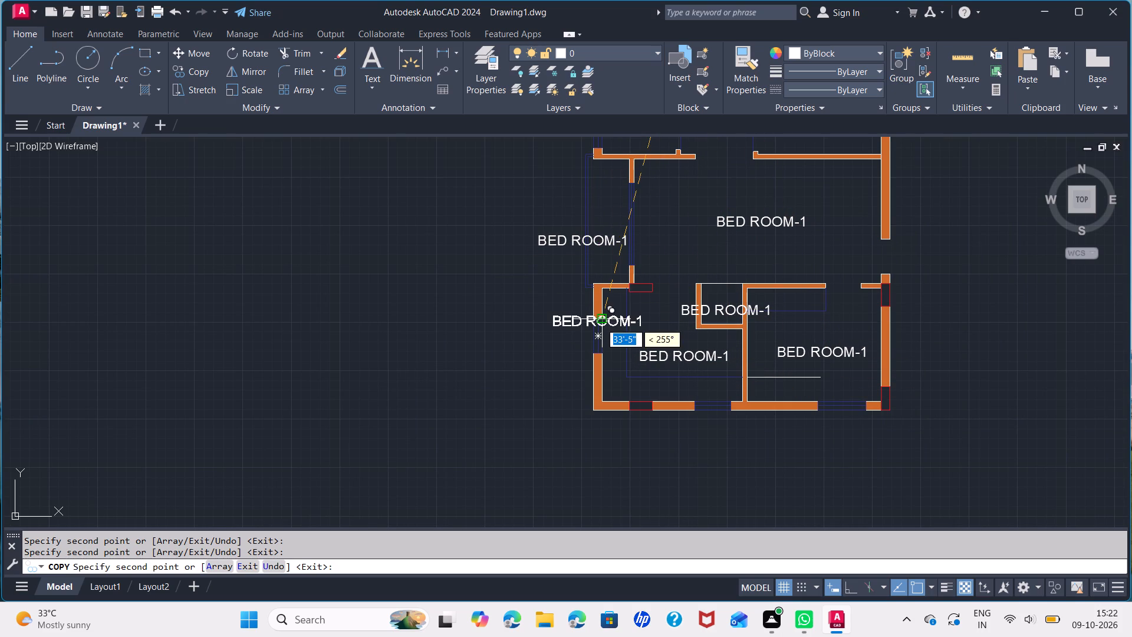
key(Escape)
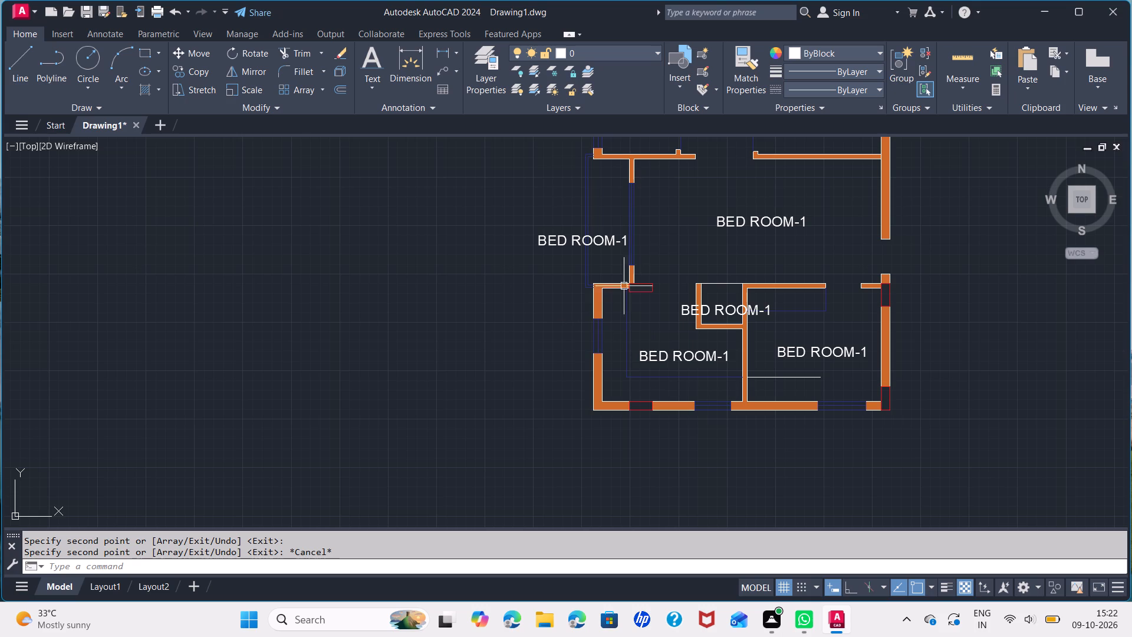
Change the label in the plan's bottom-left room to KITCHEN.
double_click(696, 352)
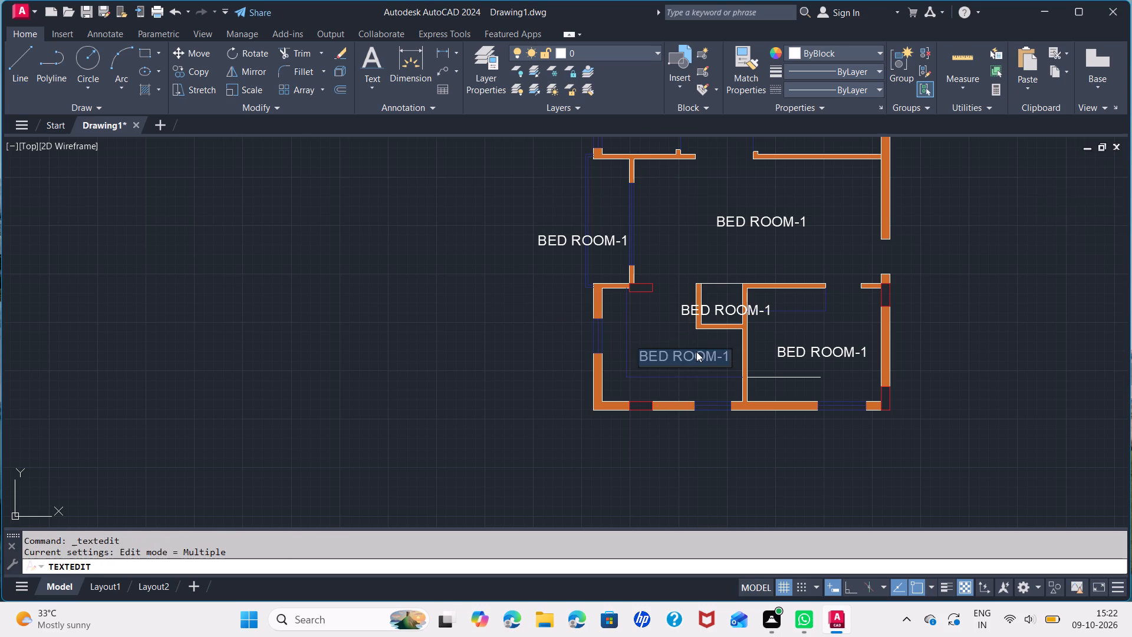
key(BackSpace)
text(KITCHE)
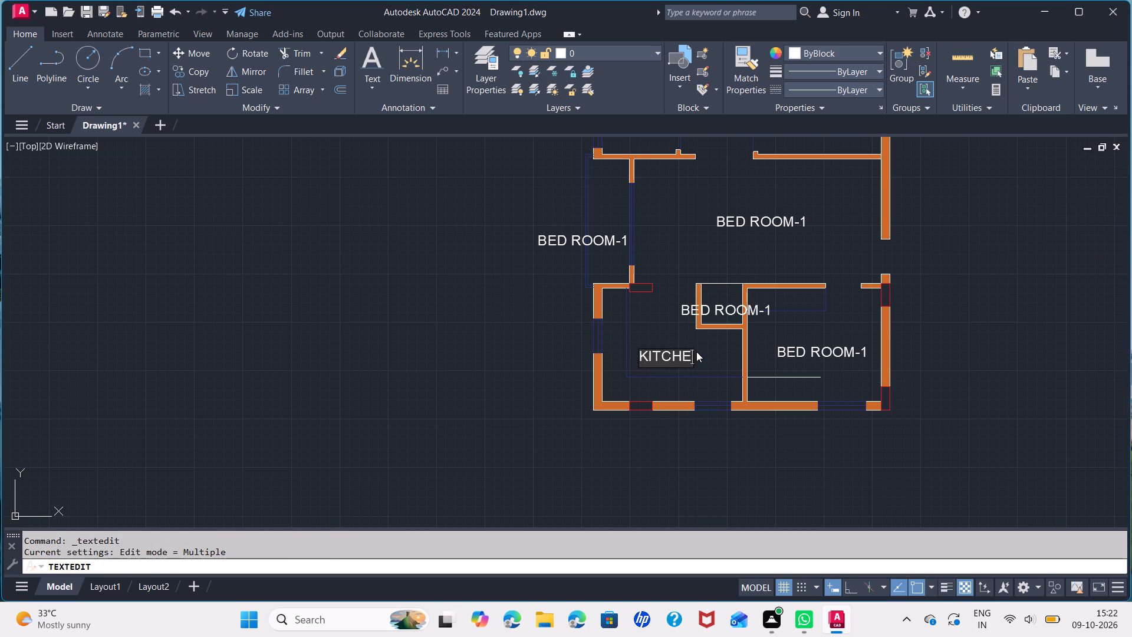
key(n)
key(Return)
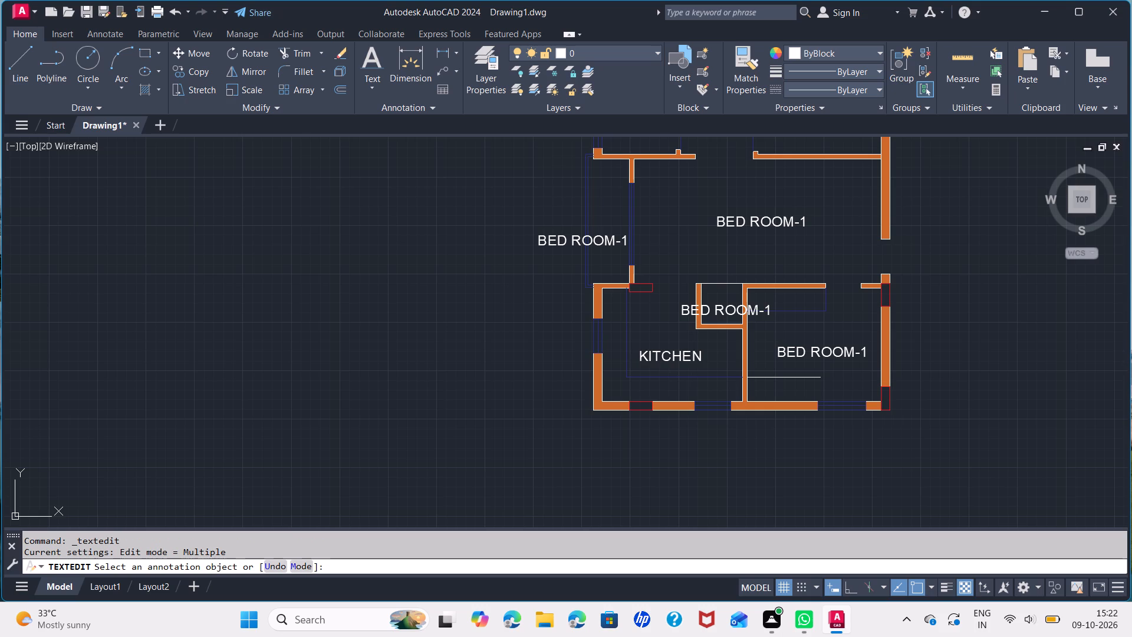
Change the label at the small niche above the kitchen to POOJA.
click(749, 310)
key(BackSpace)
key(p)
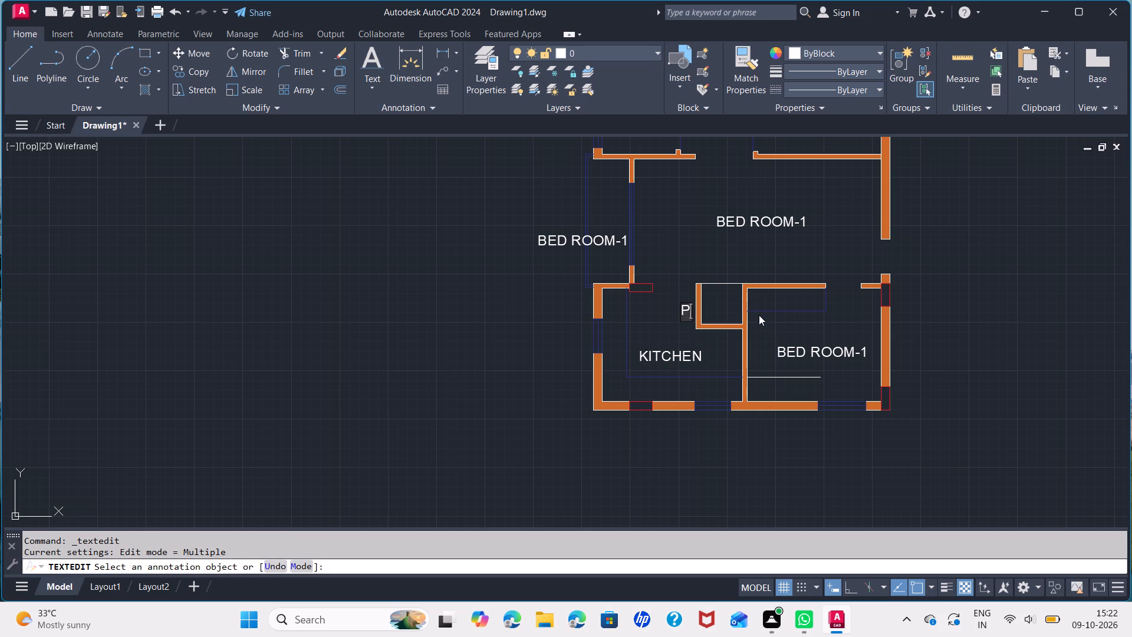
text(OOJA)
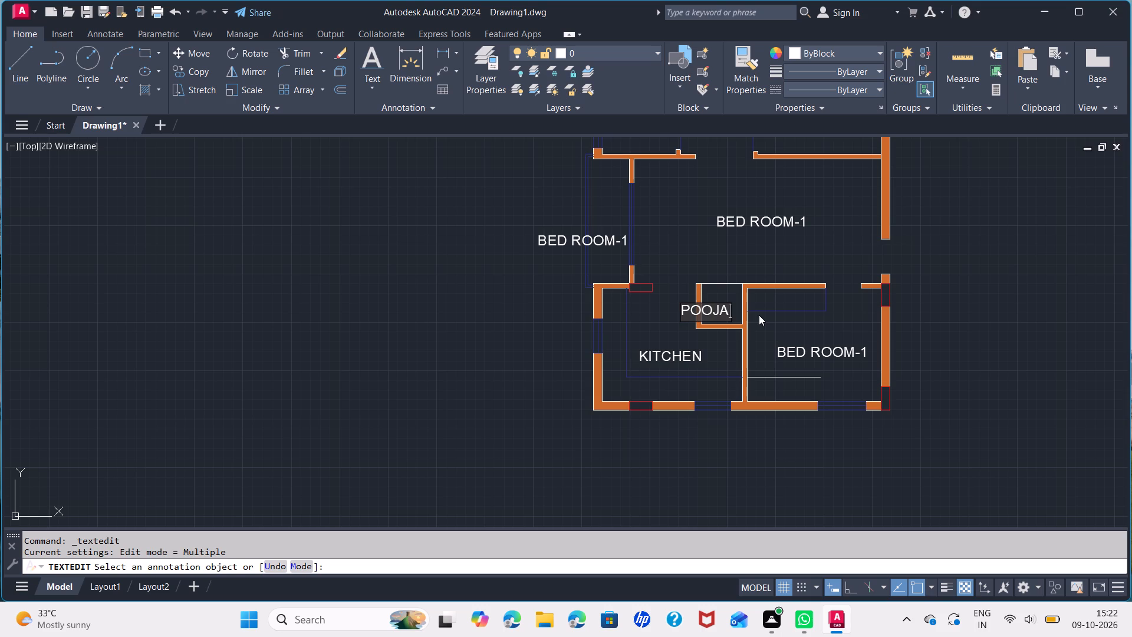
key(Return)
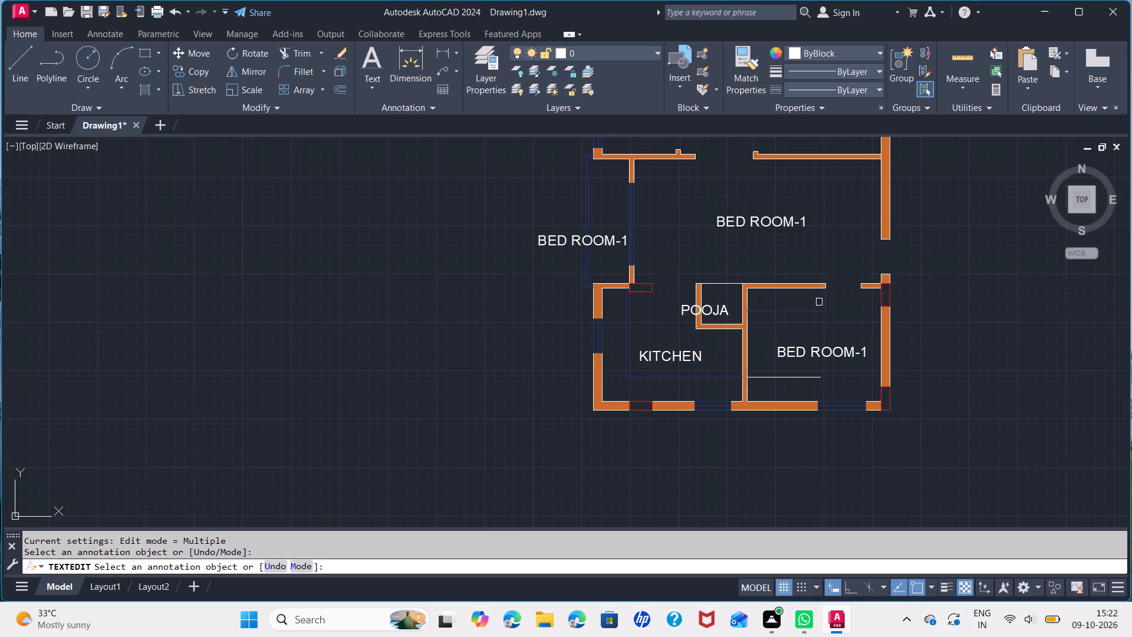
Renumber the label in the plan's bottom-right room as BED ROOM-3.
click(833, 356)
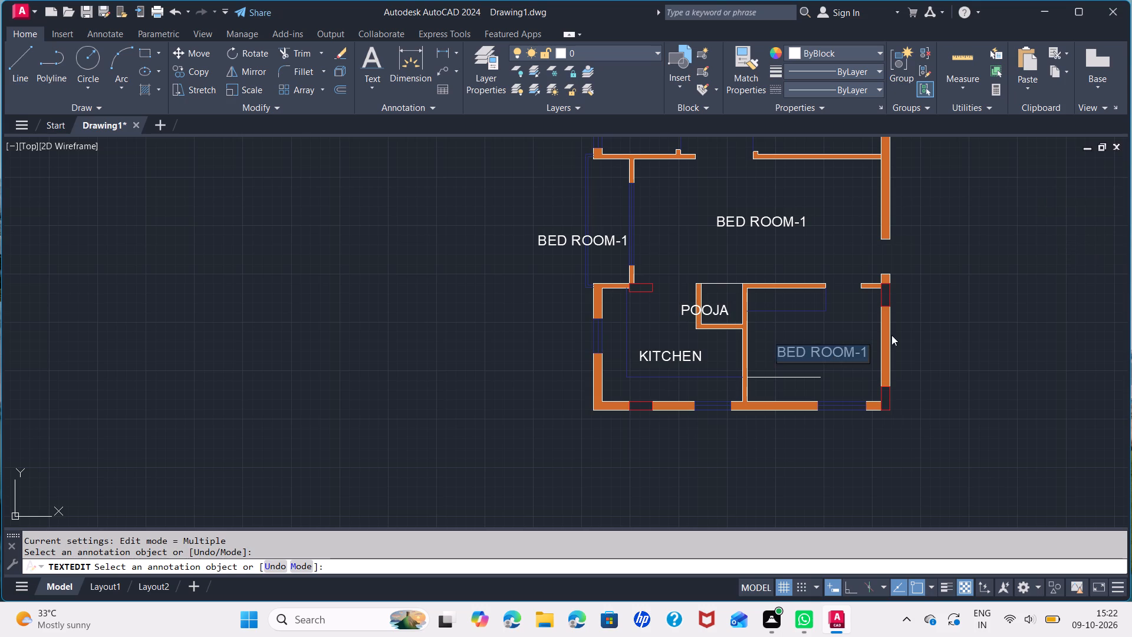
click(868, 349)
click(868, 349)
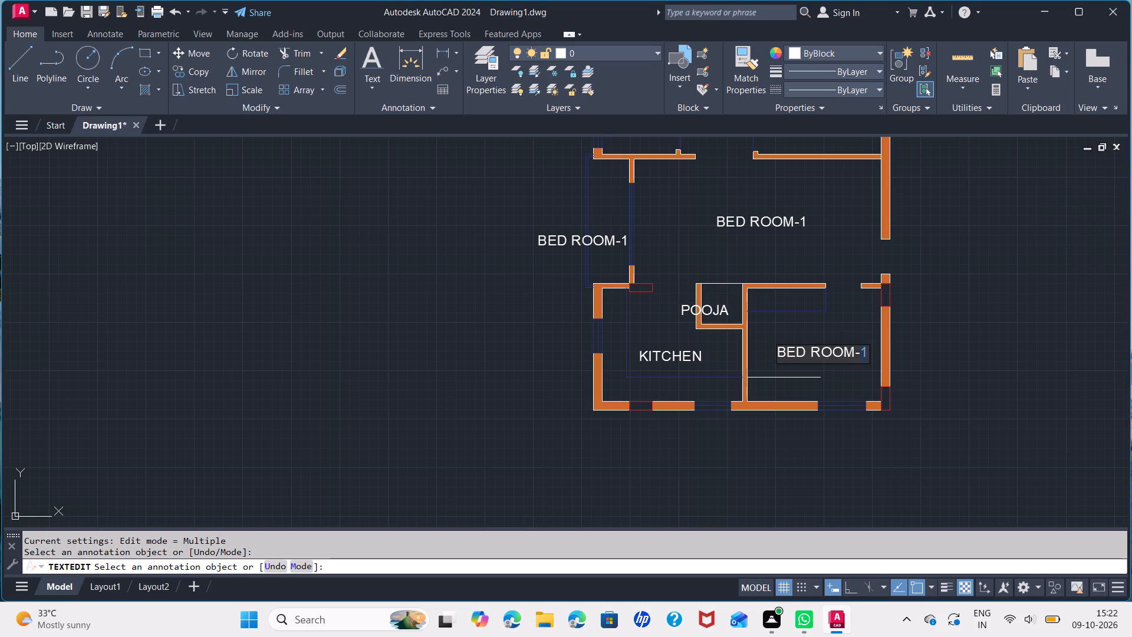
key(BackSpace)
key(3)
click(804, 215)
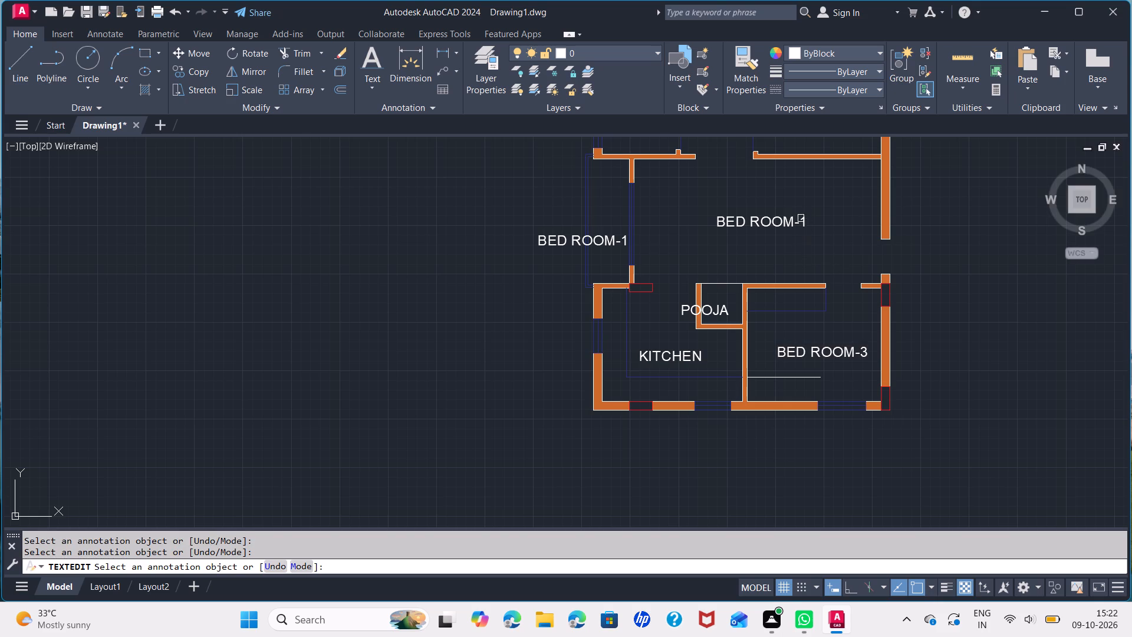
Change the label in the large central hall to LIVING/DINING.
click(799, 219)
key(BackSpace)
key(l)
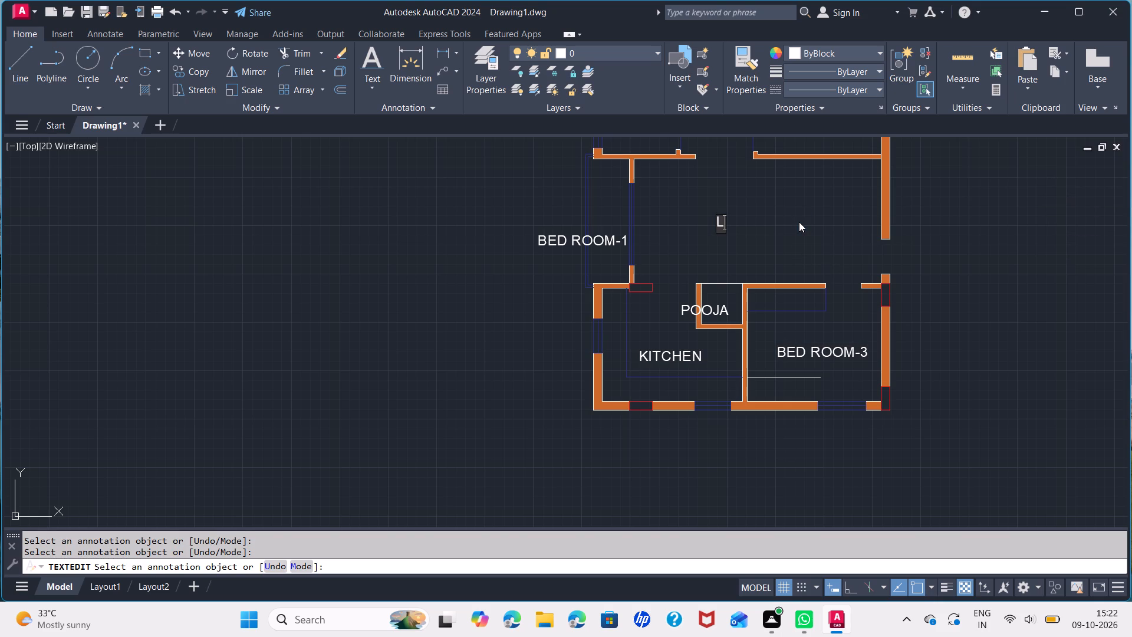
key(i)
text(VING)
key(space)
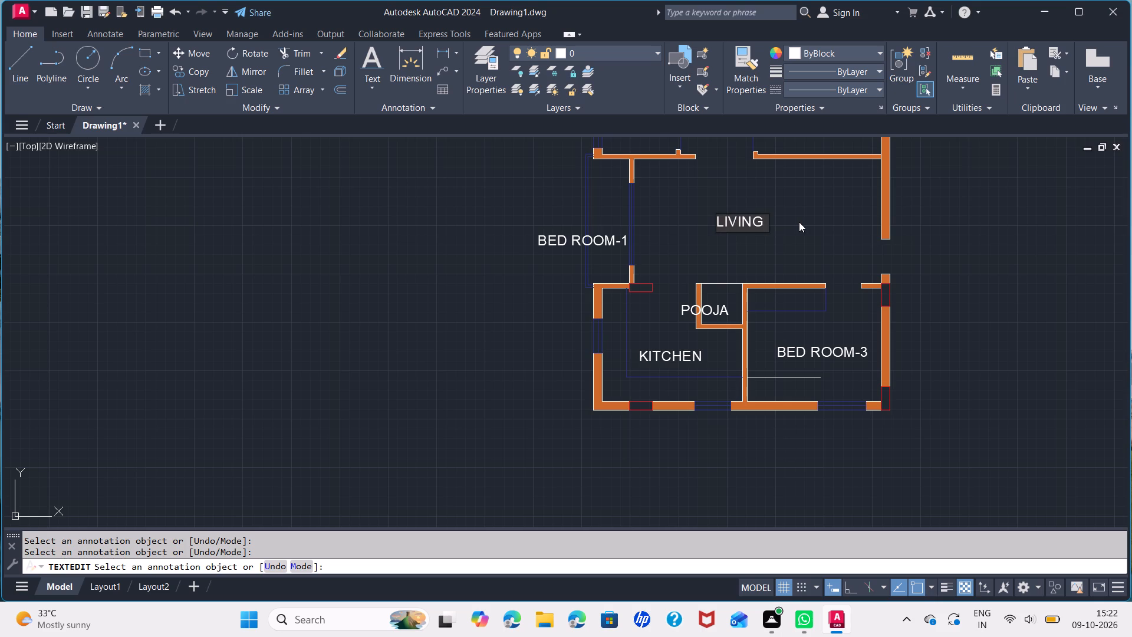
key(BackSpace)
key(slash)
text(DINING)
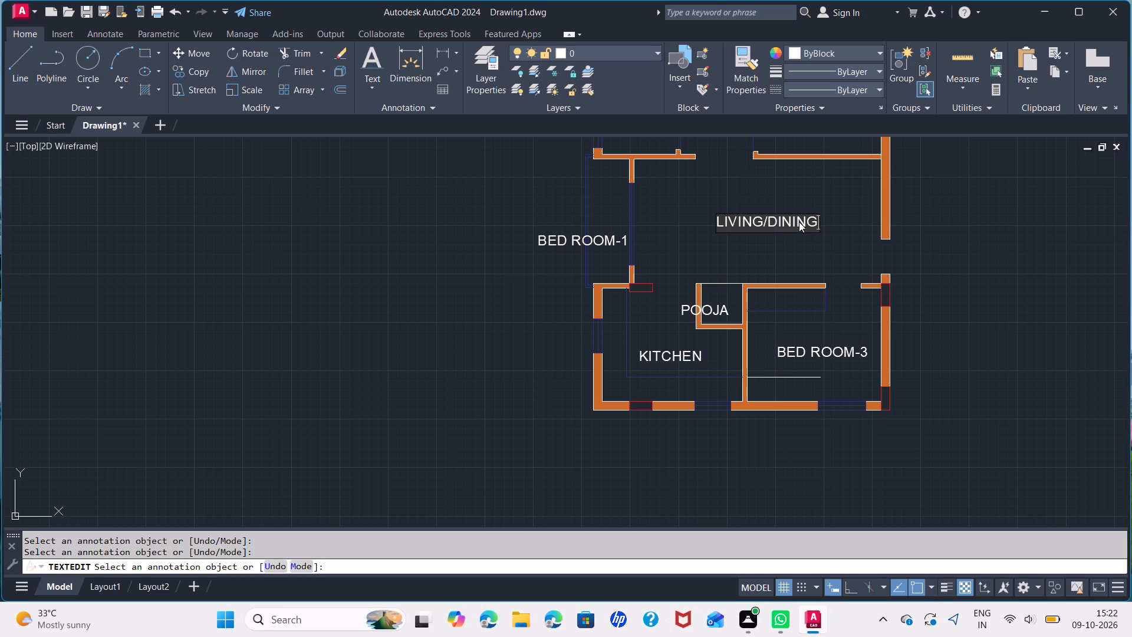
click(538, 232)
Change the label beside the hall's left window wall to BALCONY.
click(544, 240)
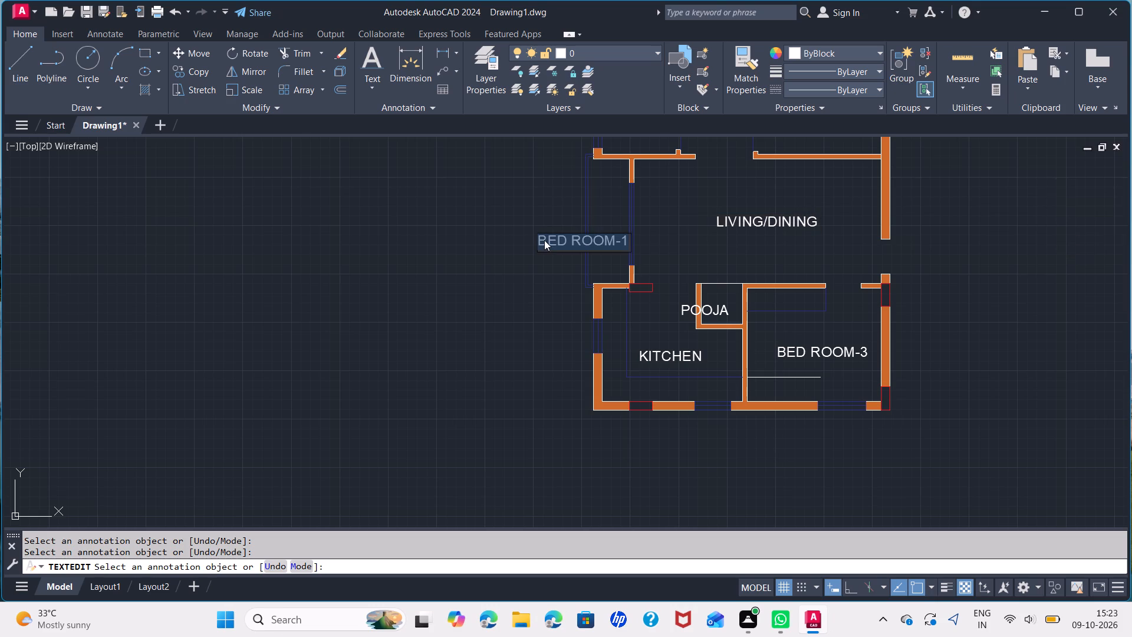
key(BackSpace)
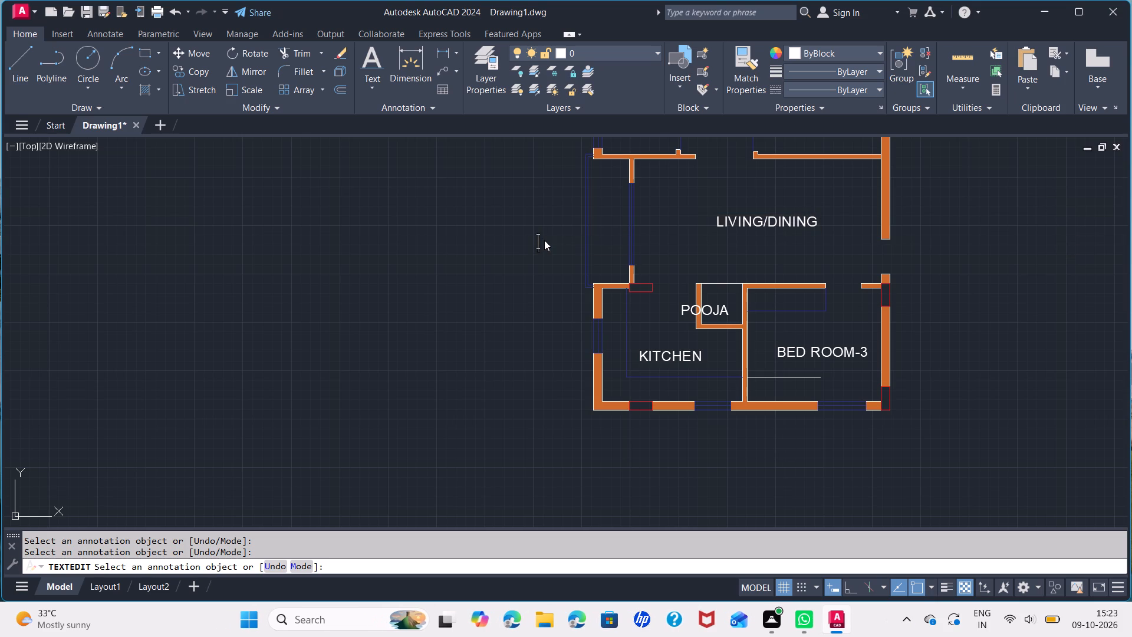
key(b)
key(a)
text(LC)
text(ONY)
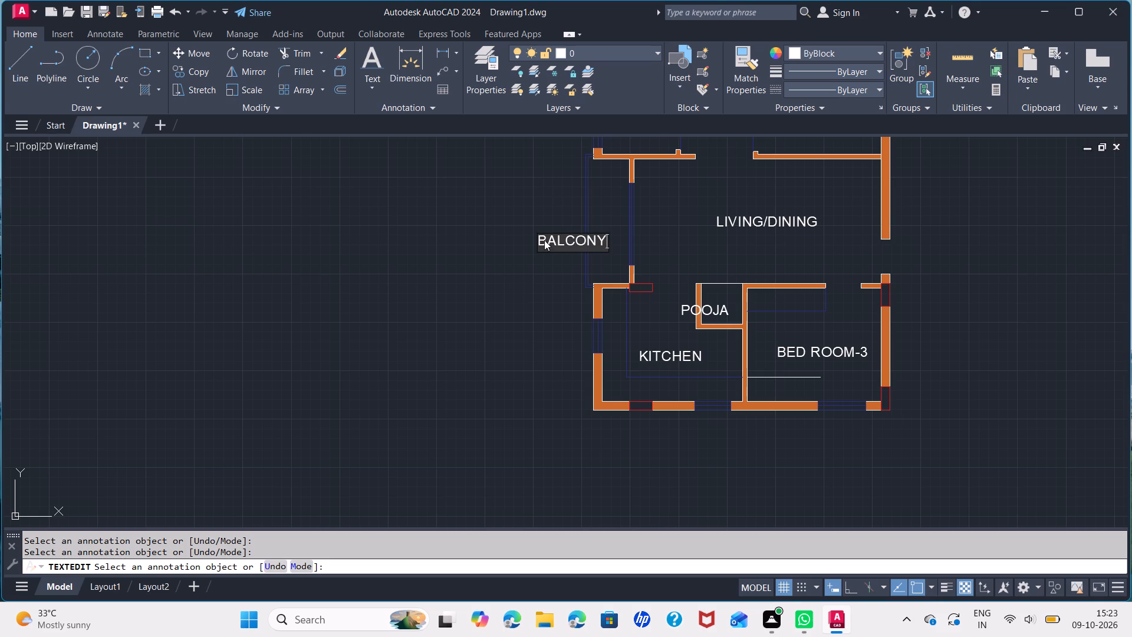
click(528, 218)
Change the label in the lower of the two small left-side rooms to TOILET.
middle_drag(547, 191, 534, 387)
scroll(547, 191, down, 1)
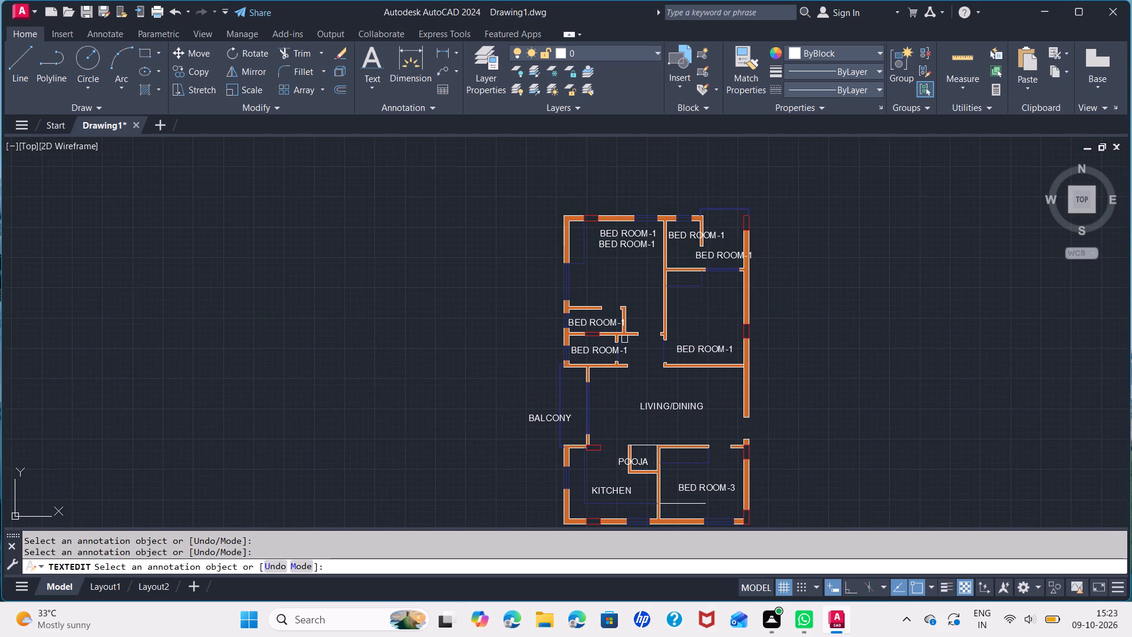
scroll(585, 359, up, 1)
click(590, 351)
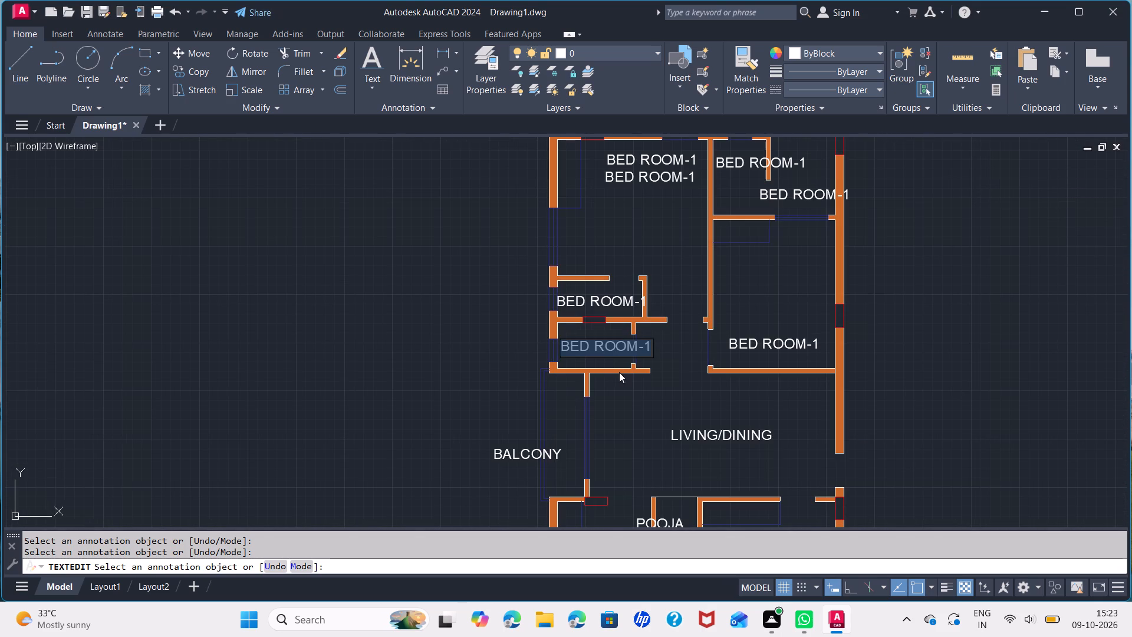
key(BackSpace)
text(TOILEY)
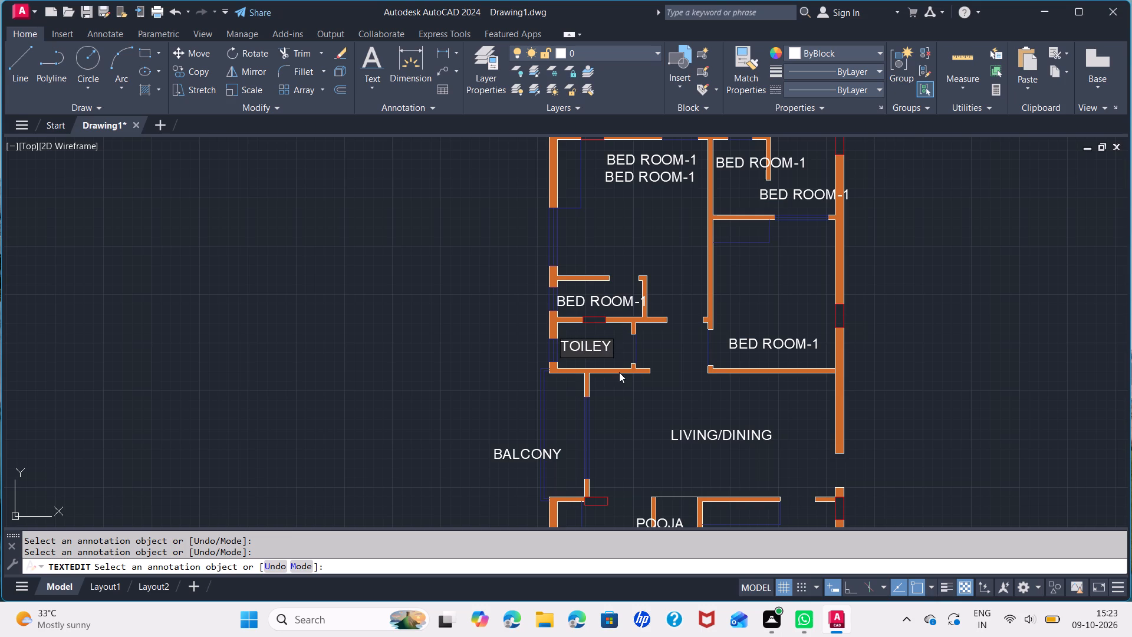
key(BackSpace)
key(t)
click(594, 294)
Change the label in the upper of the two small left-side rooms to TOILET.
click(604, 301)
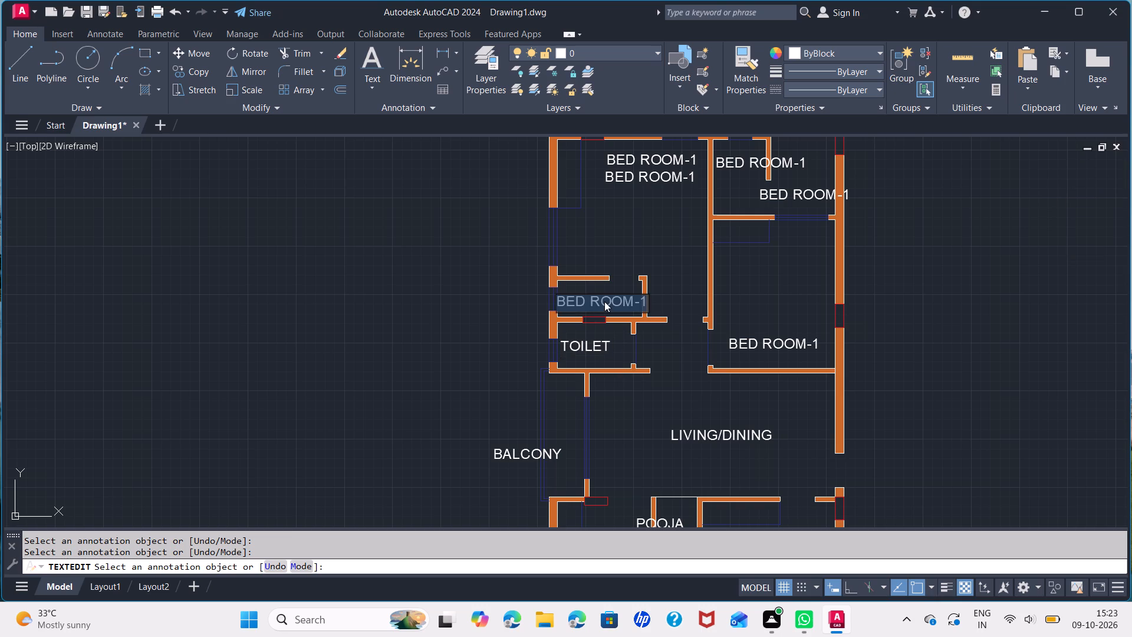
key(BackSpace)
text(TOILET)
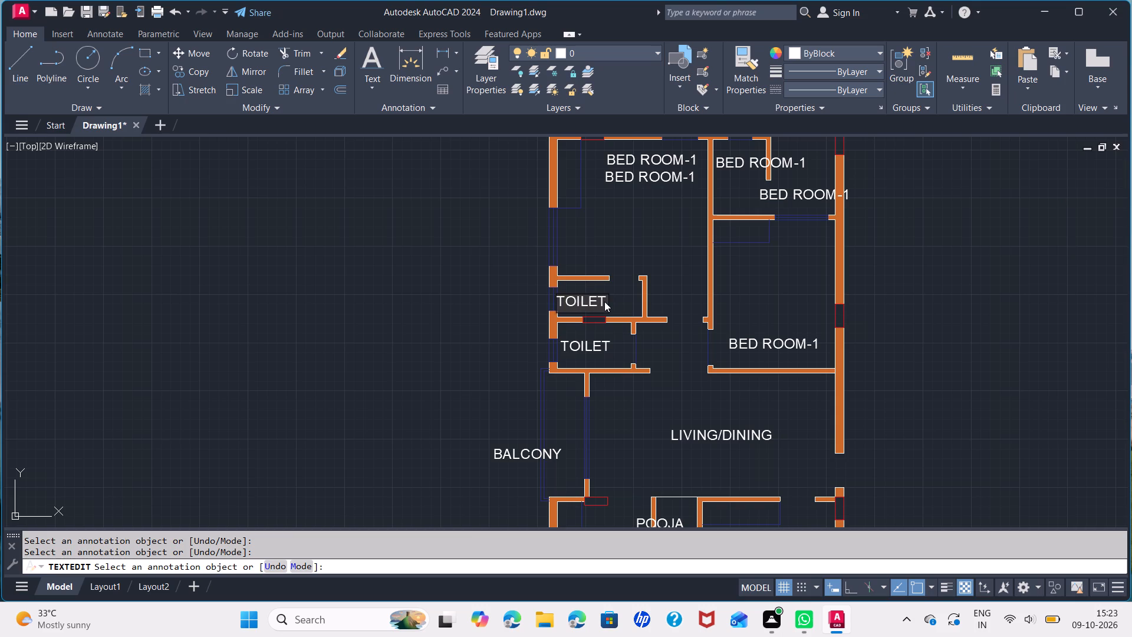
click(625, 276)
Change the lower label in the plan's top-right corner area, above BED ROOM-2's upper wall, to BALCONY.
click(786, 195)
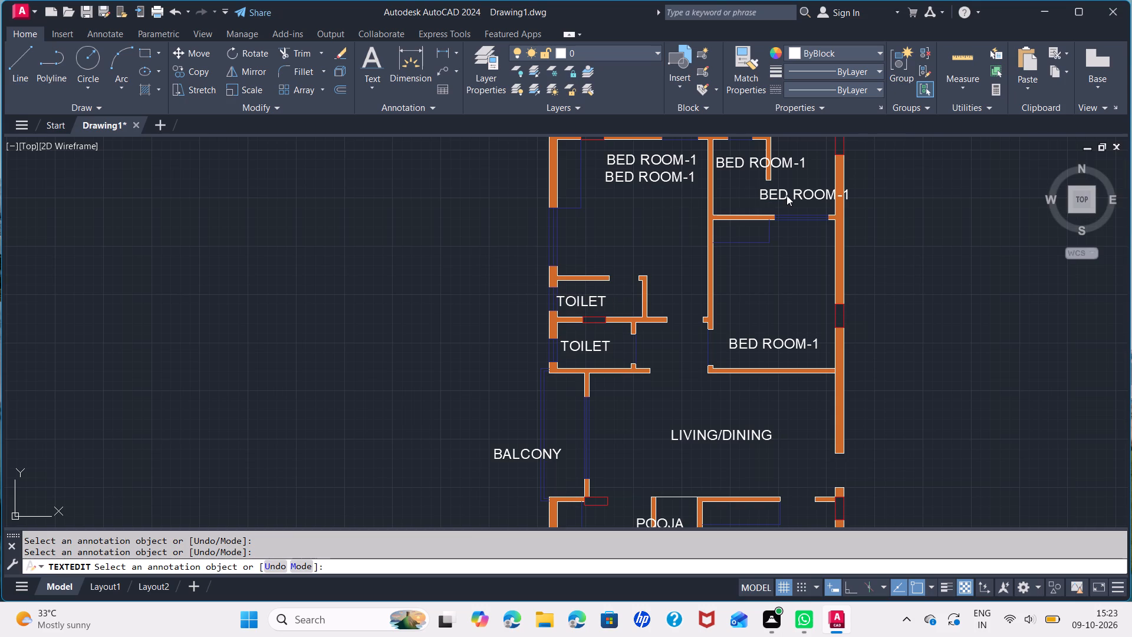
key(BackSpace)
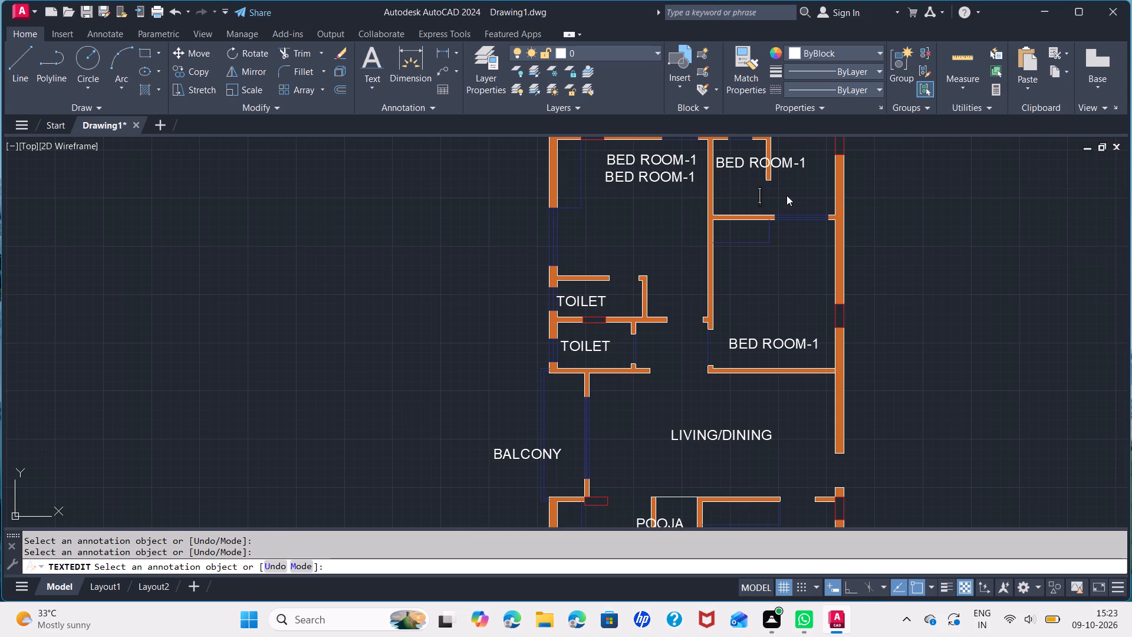
text(BALC)
text(ONY)
click(752, 155)
Change the label in the small room between the top-left bedroom and the top-right balcony to TOILET.
click(740, 164)
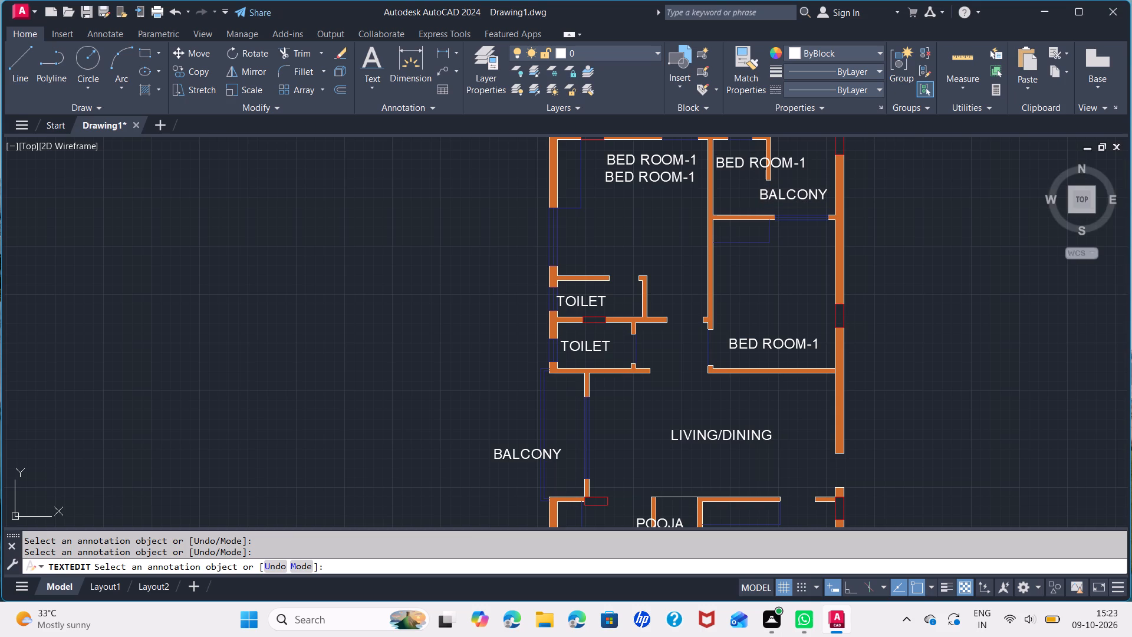
key(BackSpace)
key(y)
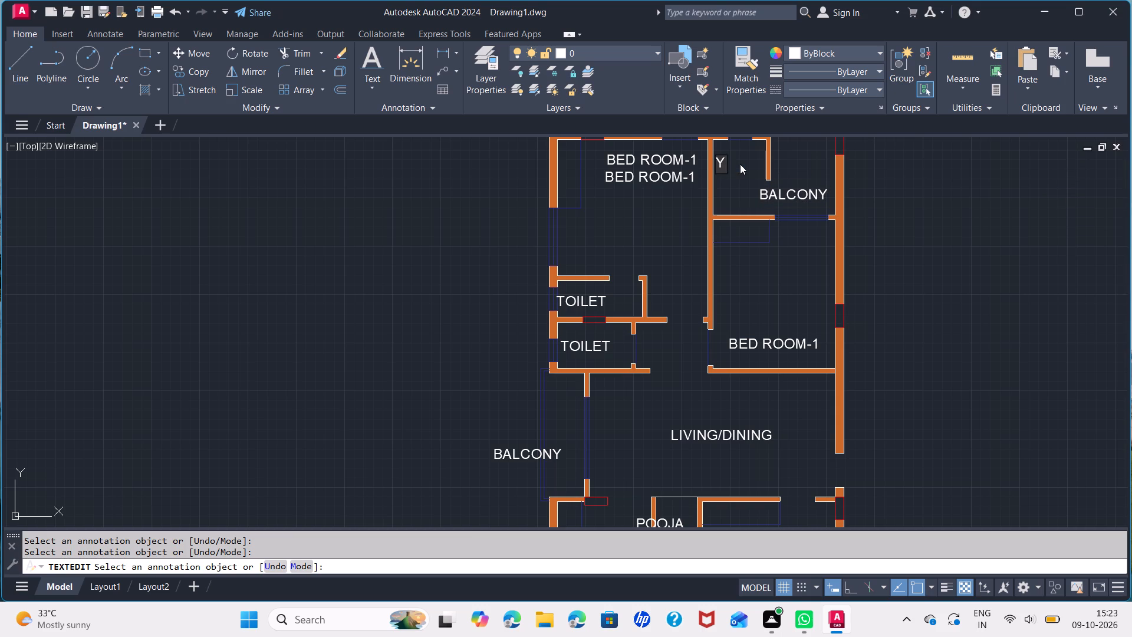
key(BackSpace)
text(TP)
key(BackSpace)
text(OILE)
key(t)
Renumber the label in the right-side bedroom below the balcony as BED ROOM-2.
click(812, 341)
click(821, 345)
click(817, 342)
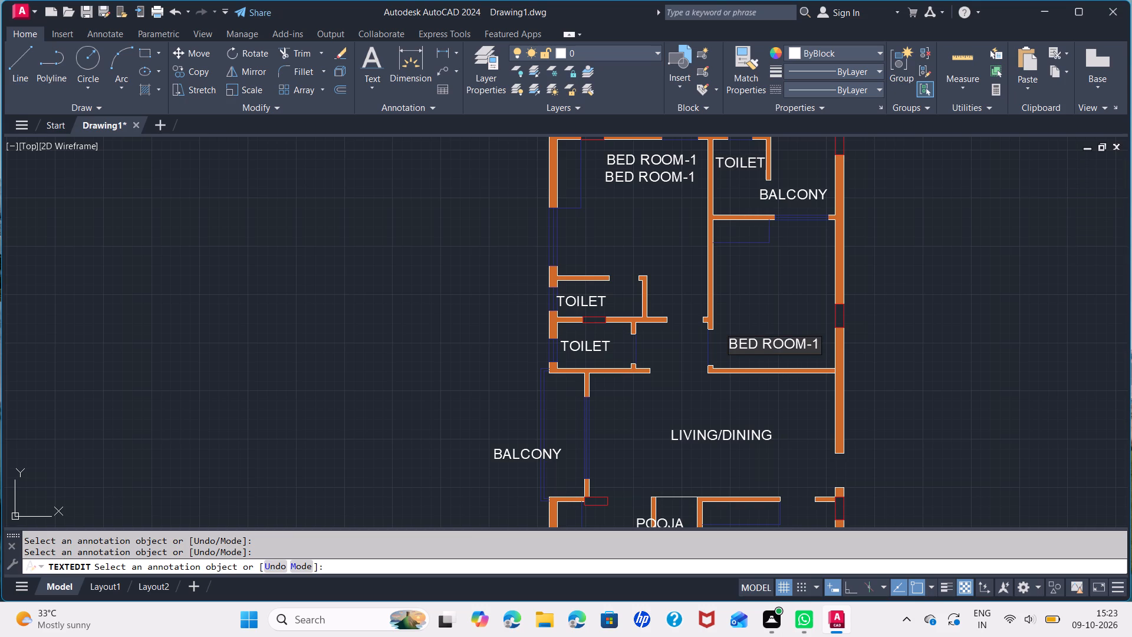
key(BackSpace)
key(2)
click(790, 306)
key(Escape)
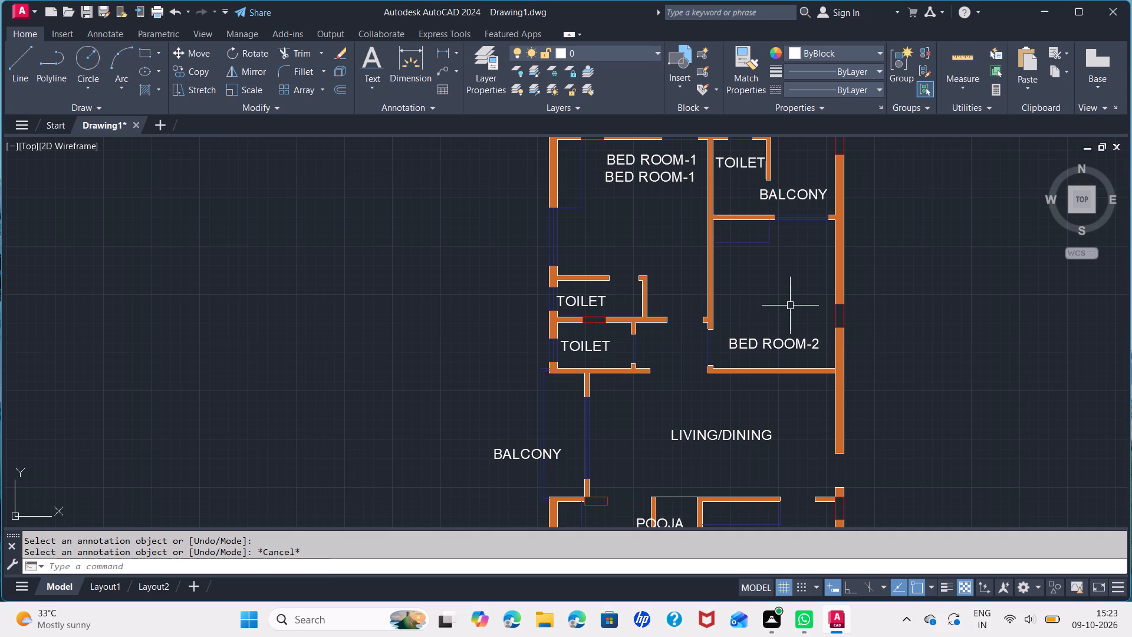
Replace the duplicate label beneath BED ROOM-1 in the top-left bedroom with the room size 13' X 11'3".
double_click(675, 176)
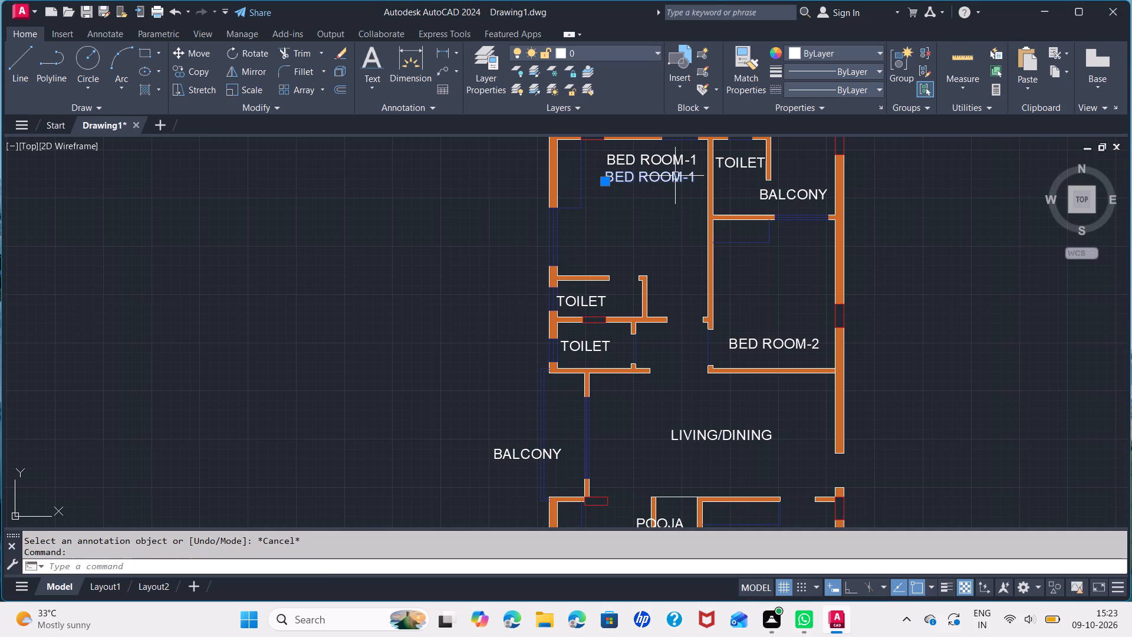
key(BackSpace)
key(BackSpace)
key(BackSpace)
key(BackSpace)
key(BackSpace)
key(BackSpace)
key(BackSpace)
key(BackSpace)
key(BackSpace)
key(BackSpace)
key(BackSpace)
key(BackSpace)
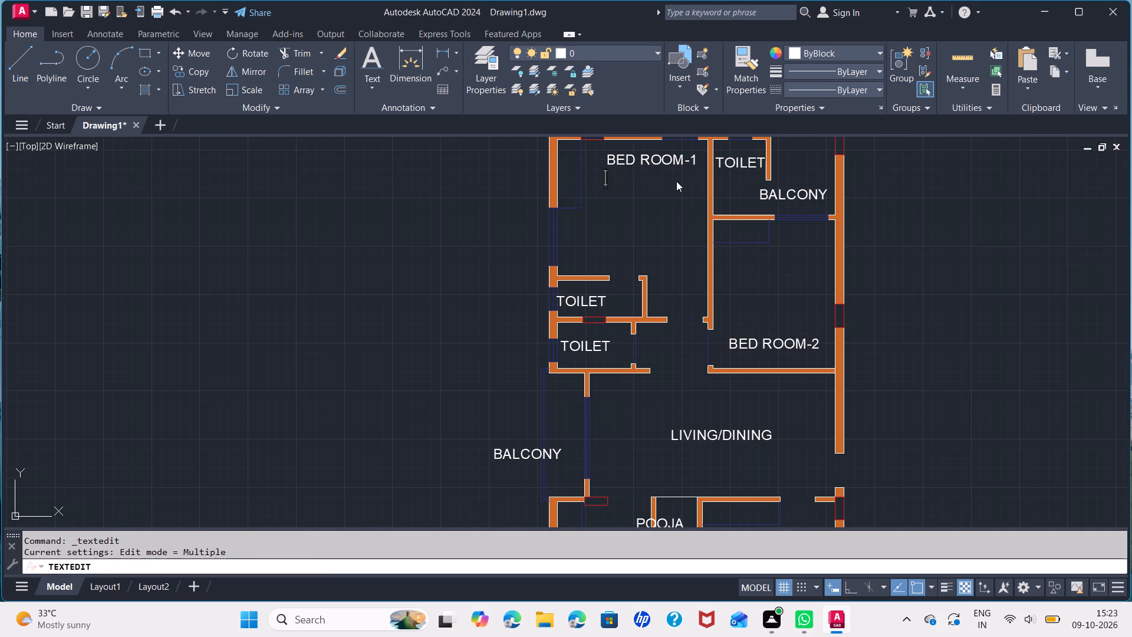
text(13)
text(' X)
key(space)
text(11'3)
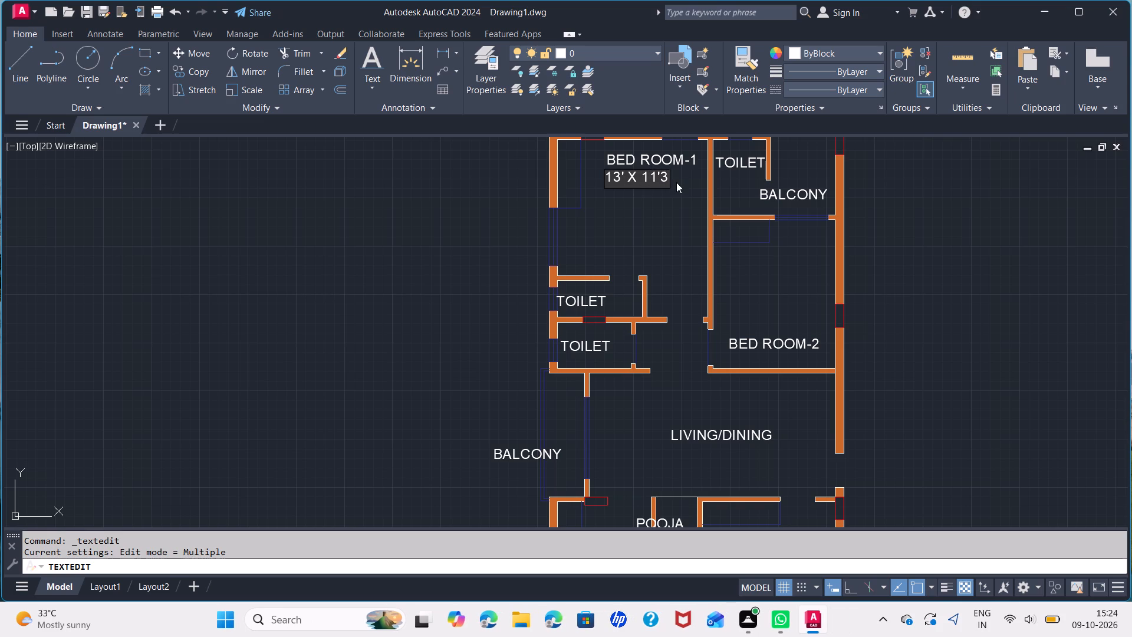
key(shift+quotedbl)
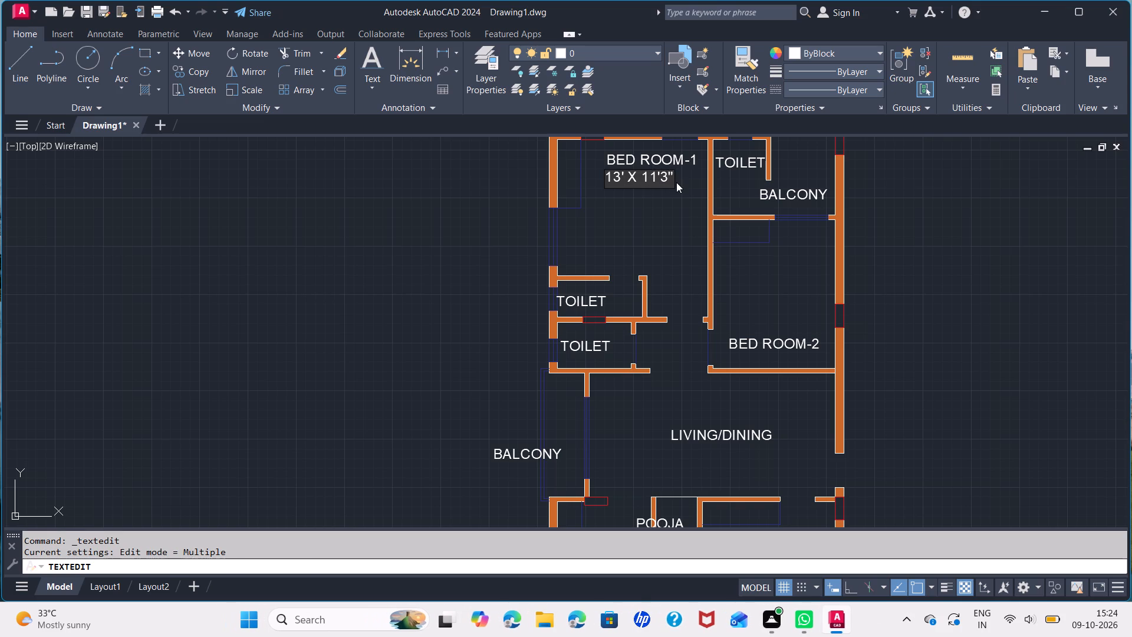
click(656, 214)
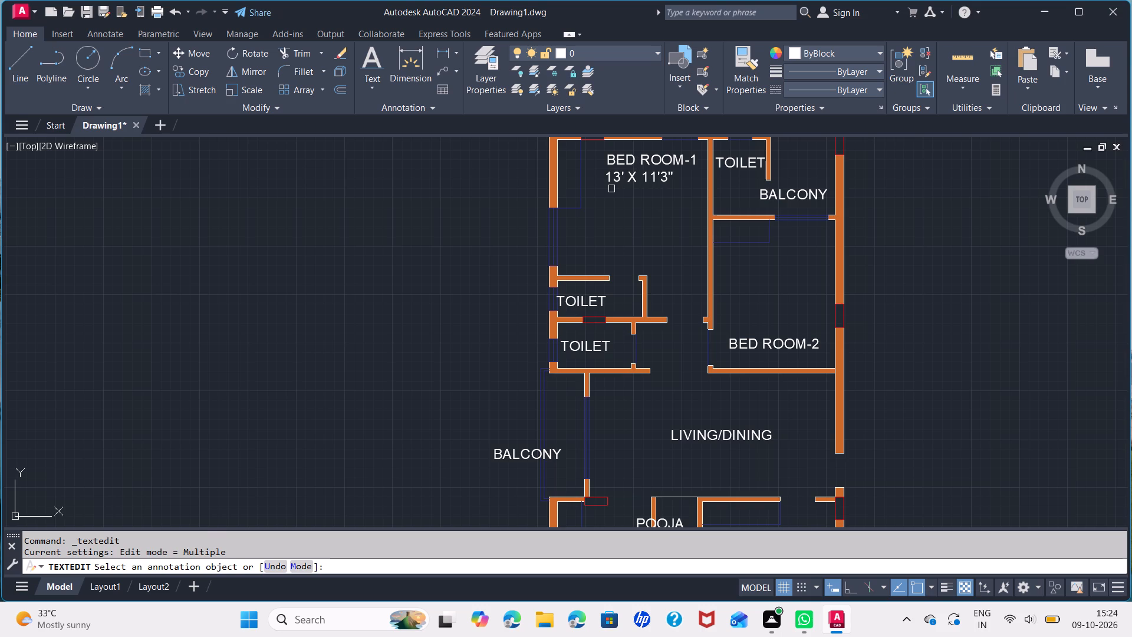
key(Escape)
key(Escape)
key(Escape)
Move the 13' X 11'3" size text down into the lower middle of the top-left bedroom.
scroll(644, 159, up, 1)
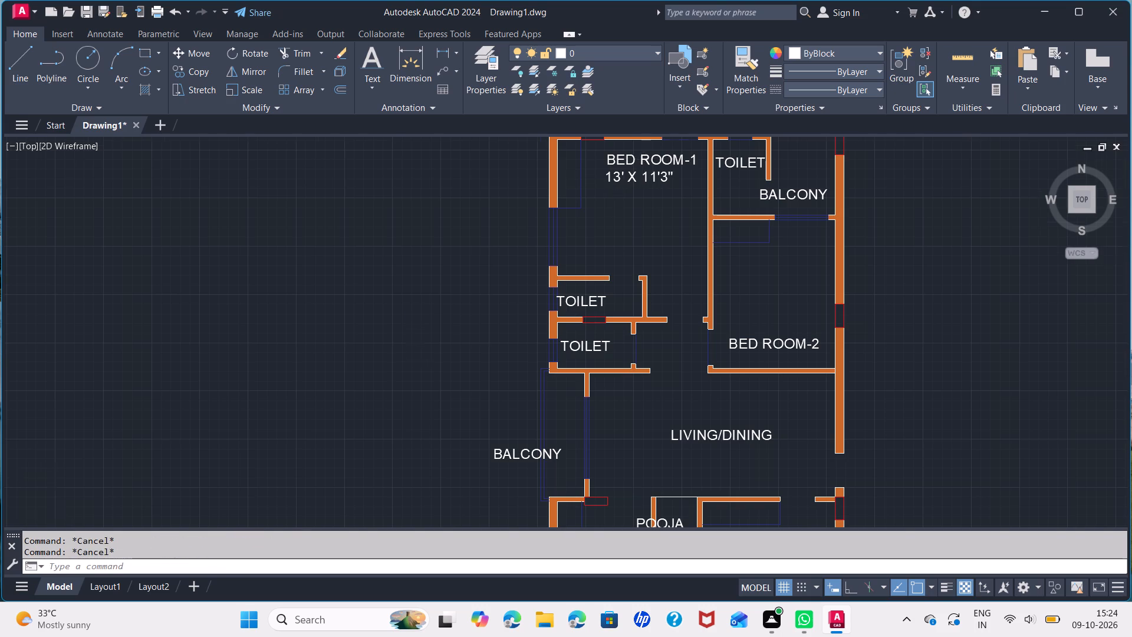
scroll(644, 159, up, 1)
middle_drag(644, 159, 644, 264)
scroll(637, 323, down, 3)
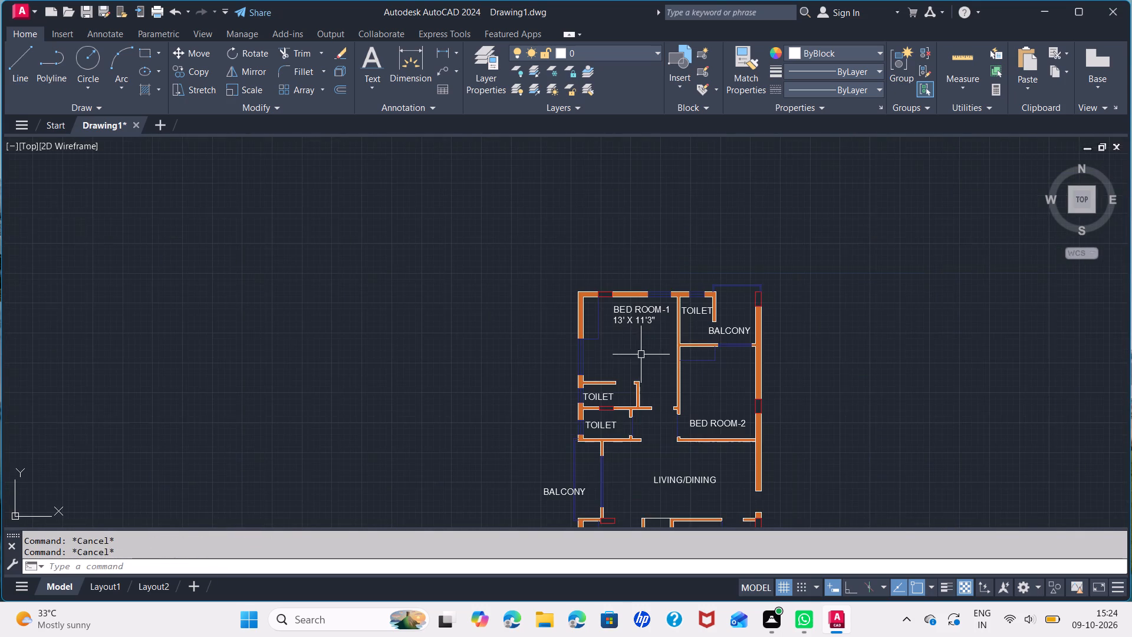
middle_drag(643, 364, 613, 318)
scroll(594, 255, up, 3)
scroll(627, 318, down, 2)
middle_drag(633, 347, 589, 274)
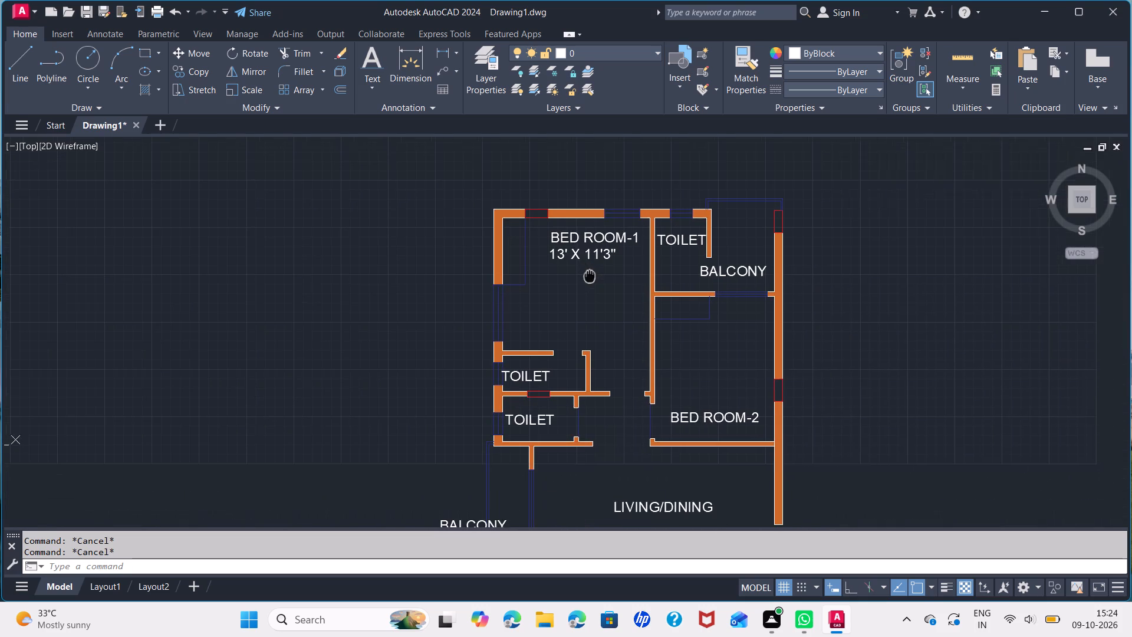
middle_drag(589, 274, 588, 273)
click(581, 248)
drag(581, 251, 586, 314)
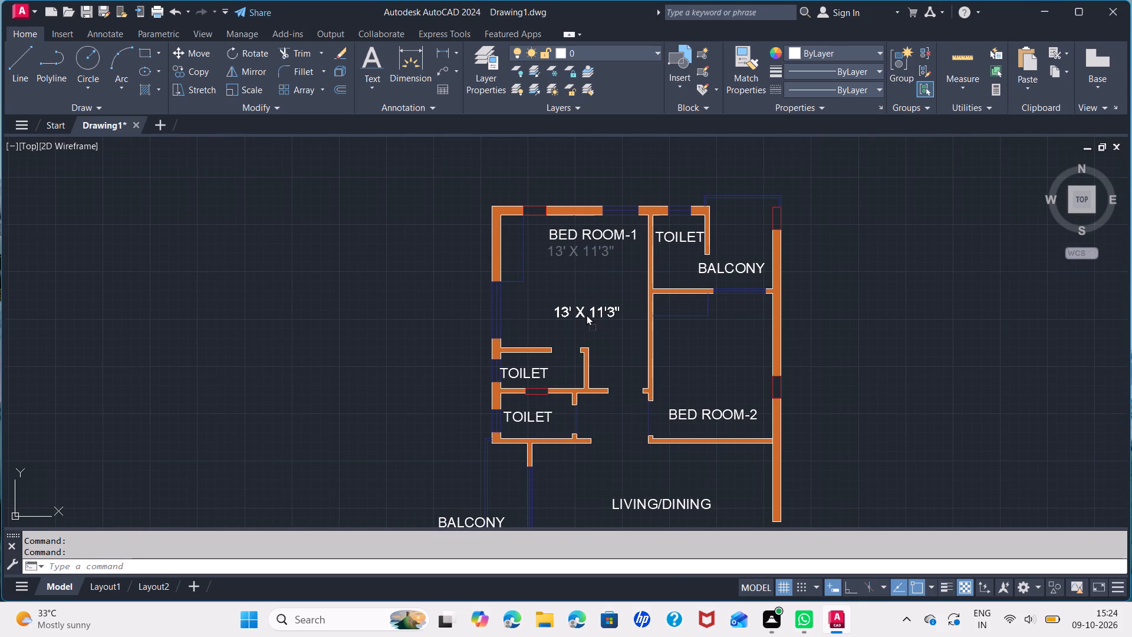
drag(586, 314, 574, 321)
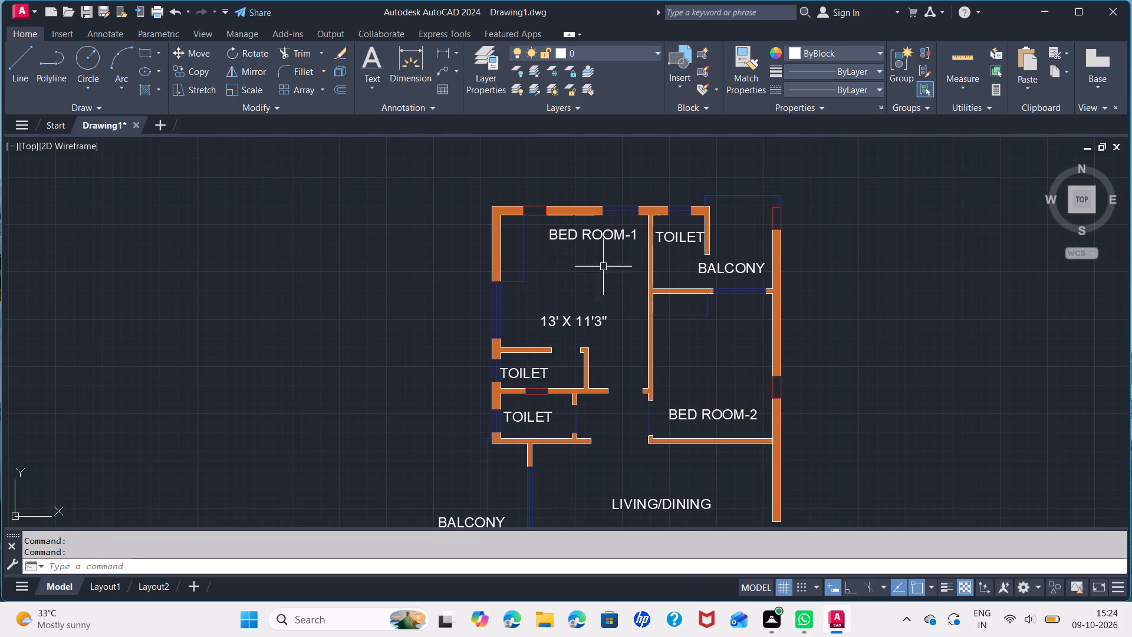
Move the BED ROOM-1 label down so it sits centred just above the 13' X 11'3" text.
click(593, 239)
drag(591, 232, 583, 284)
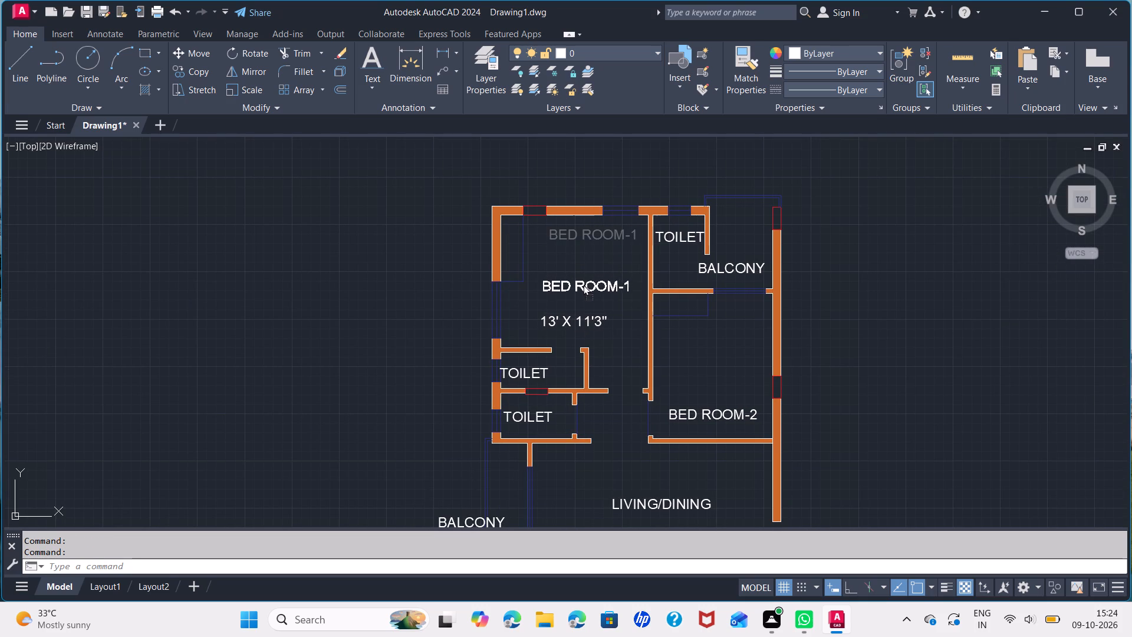
drag(583, 284, 571, 301)
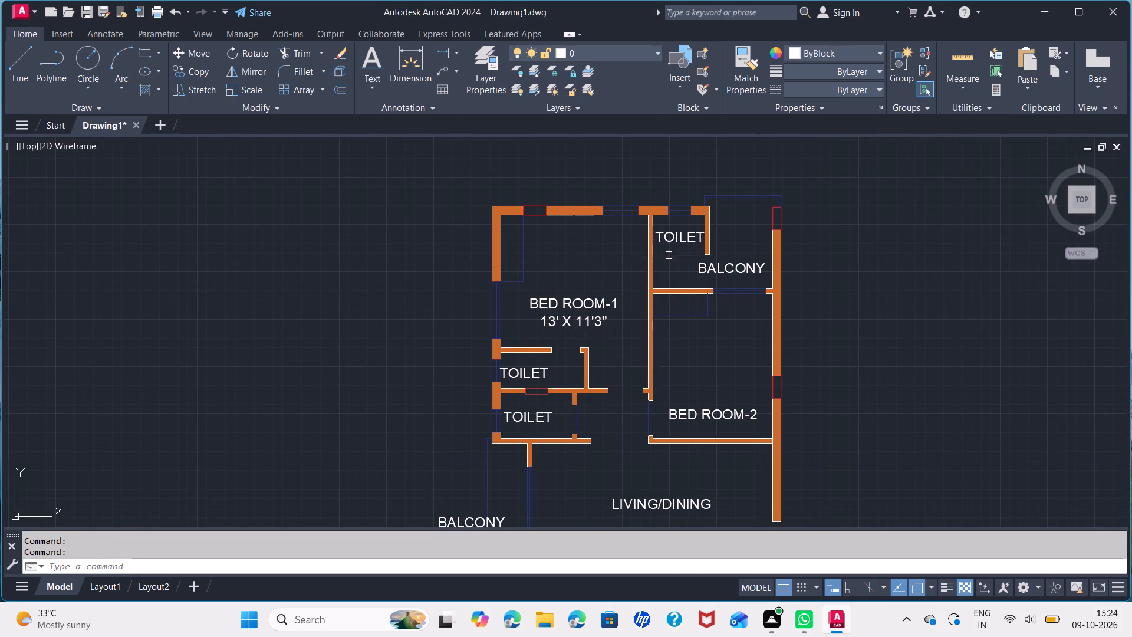
Nudge the TOILET label beside the top-right balcony slightly up and left, so it fits between the room's walls.
scroll(667, 252, up, 2)
click(691, 219)
click(690, 218)
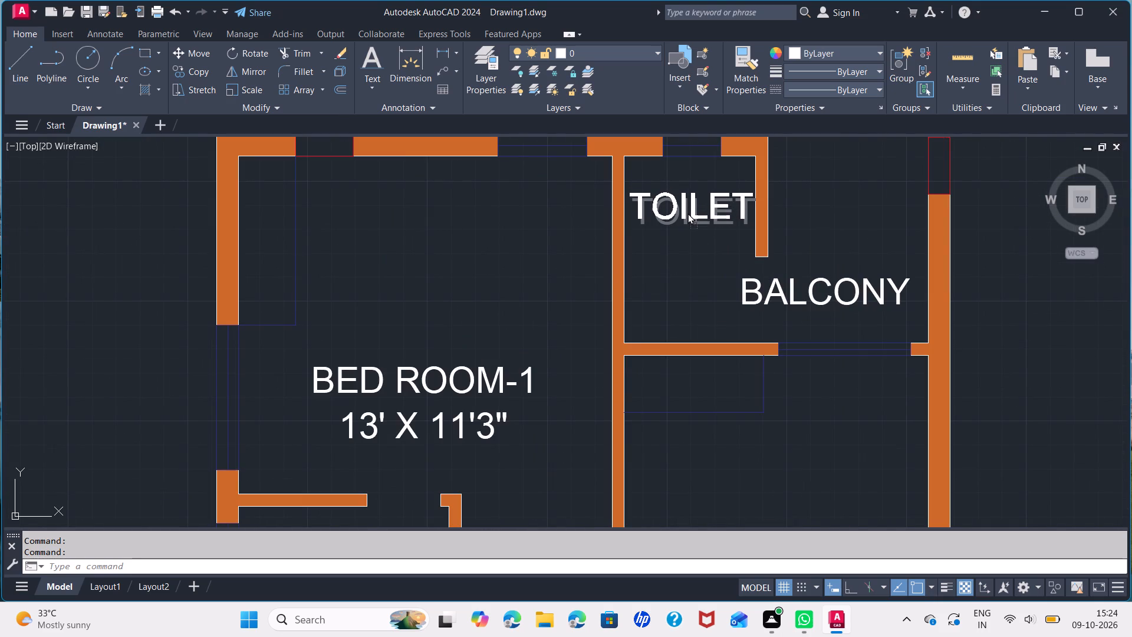
Move the top-right BALCONY label up into the upper part of the balcony, beside the toilet wall.
click(824, 287)
drag(826, 292, 827, 279)
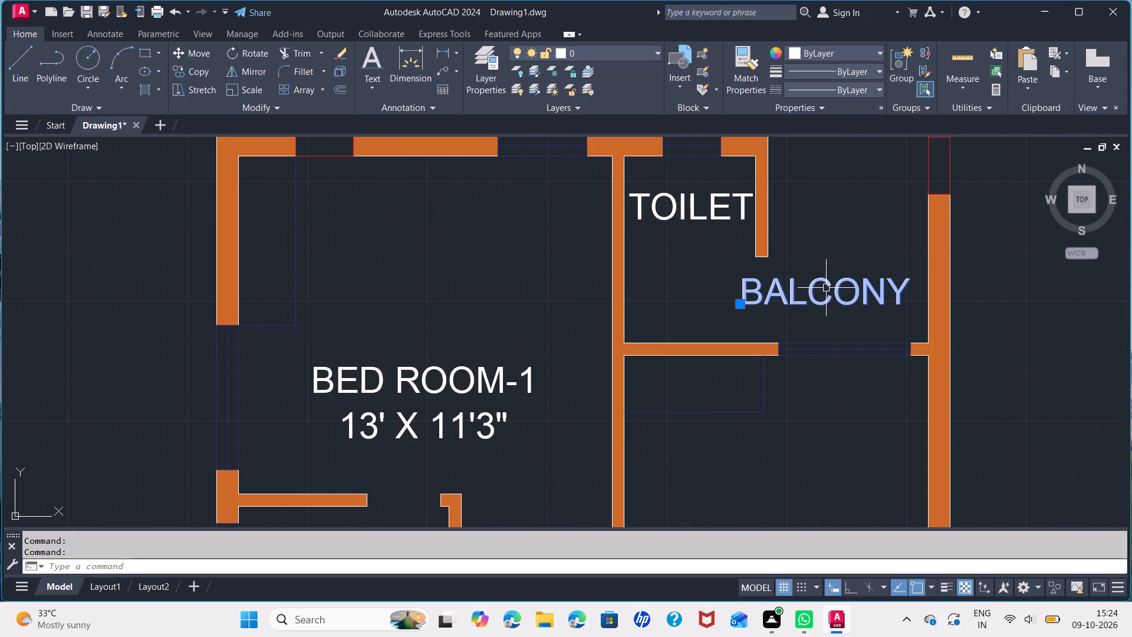
drag(827, 279, 854, 248)
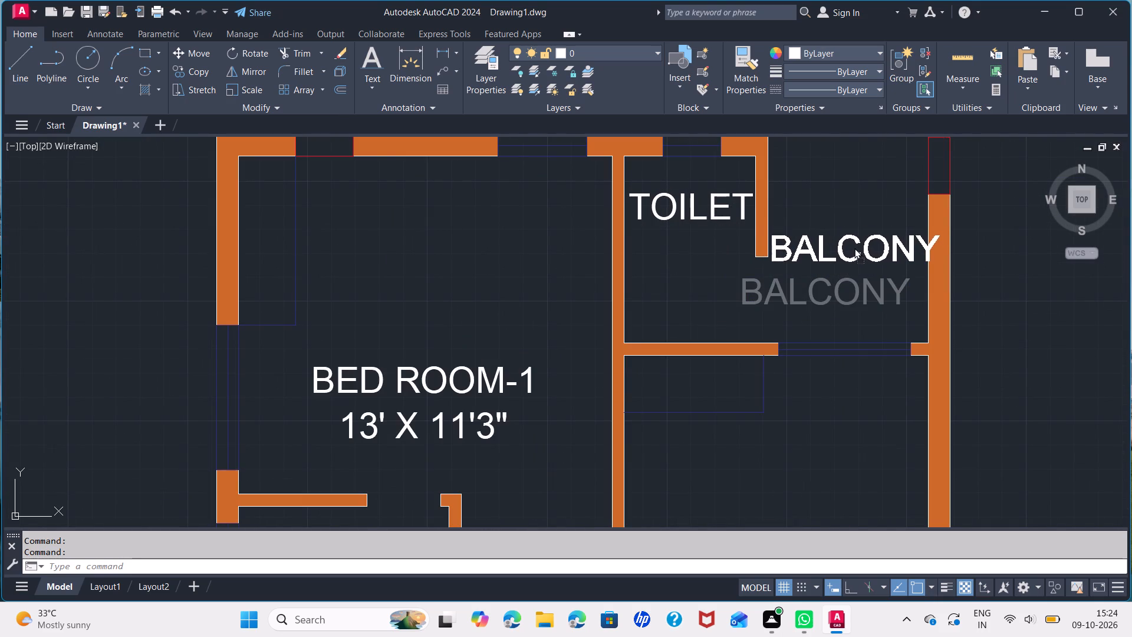
drag(854, 248, 854, 247)
click(874, 245)
click(881, 246)
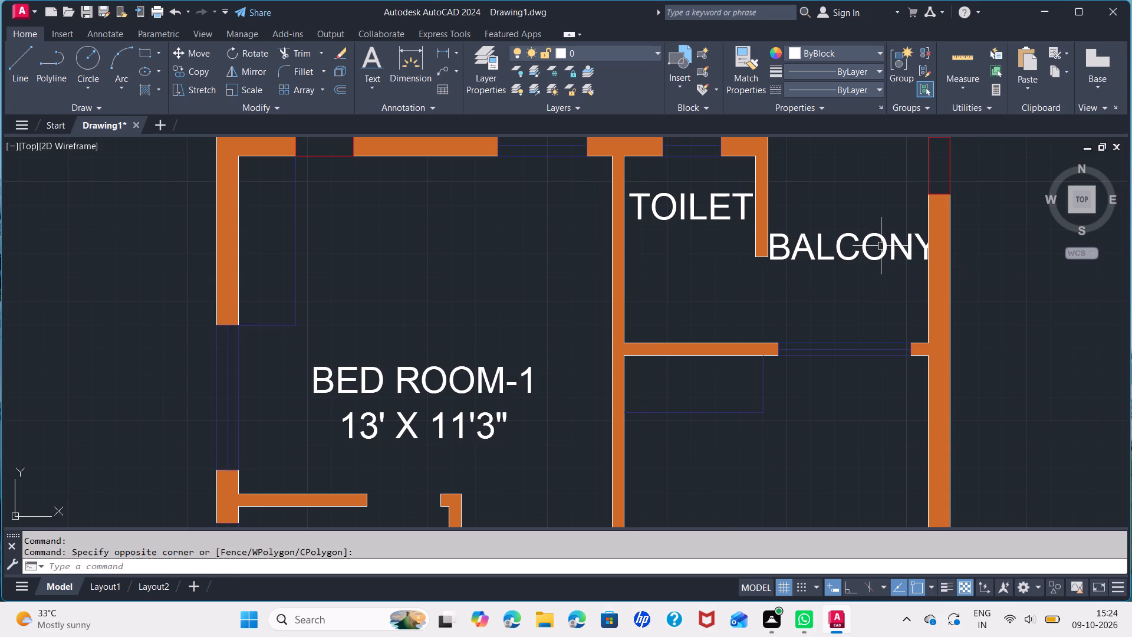
click(889, 242)
drag(878, 254, 868, 230)
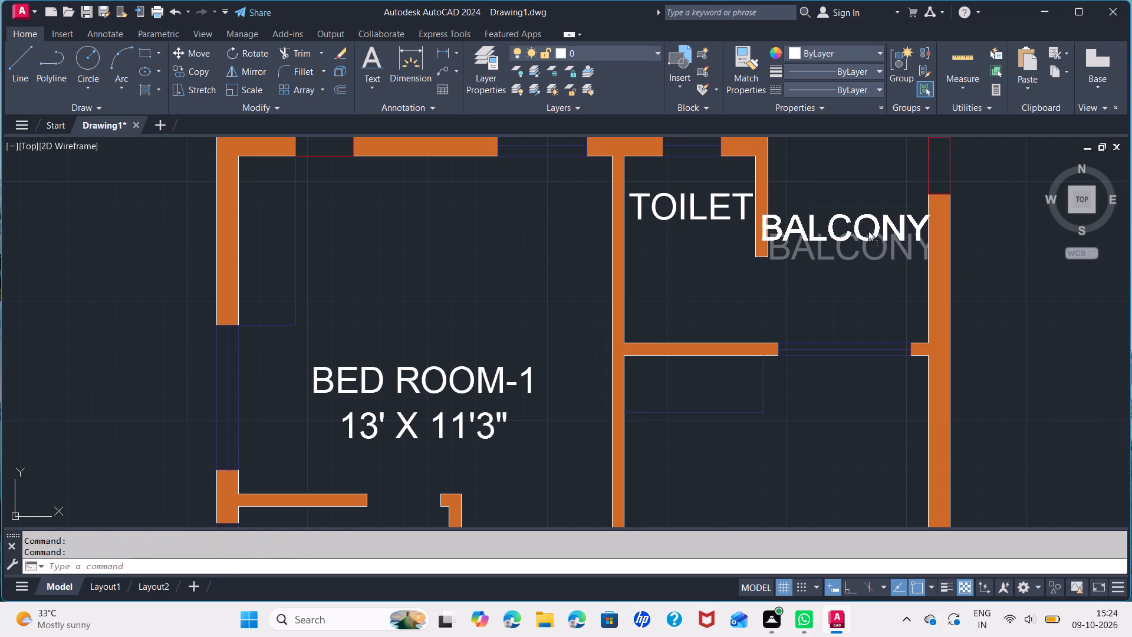
drag(868, 230, 882, 184)
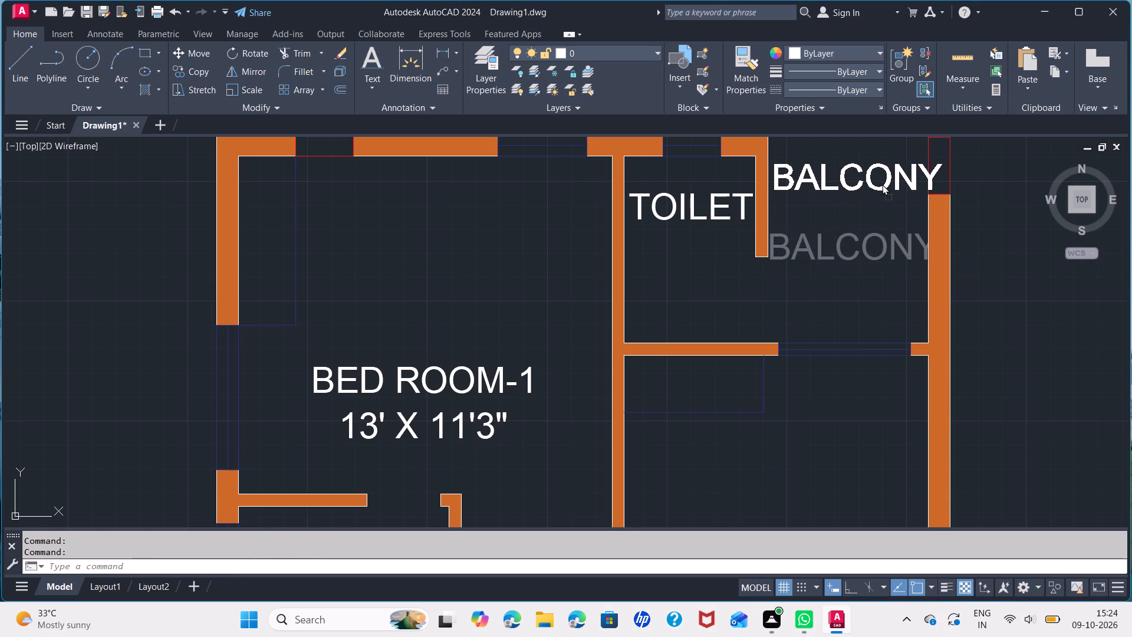
drag(882, 184, 883, 184)
drag(883, 184, 884, 184)
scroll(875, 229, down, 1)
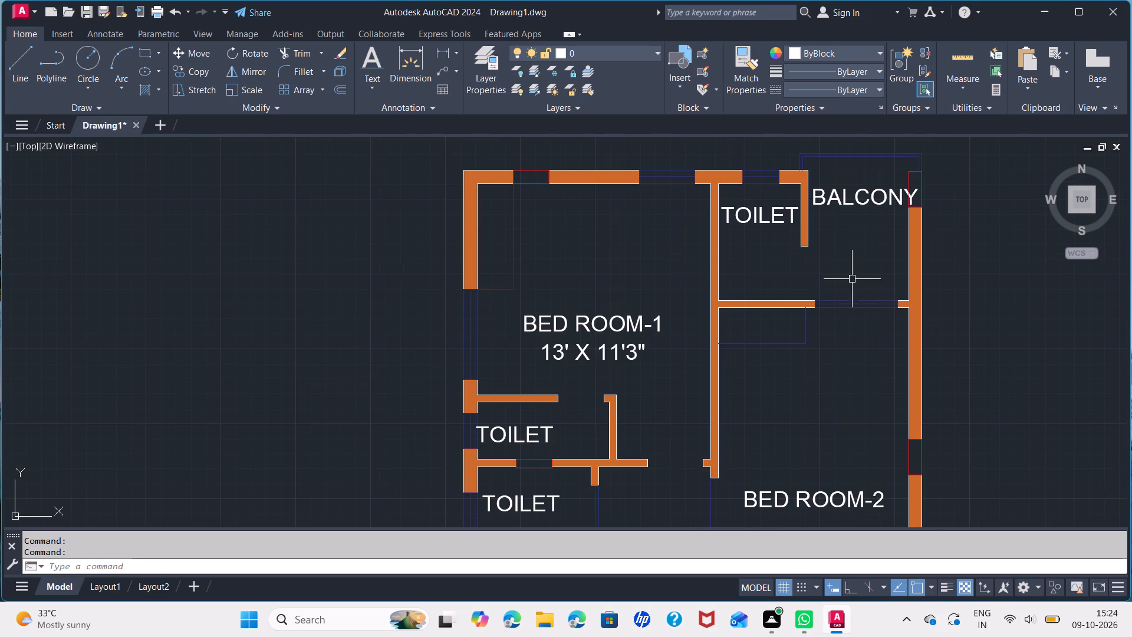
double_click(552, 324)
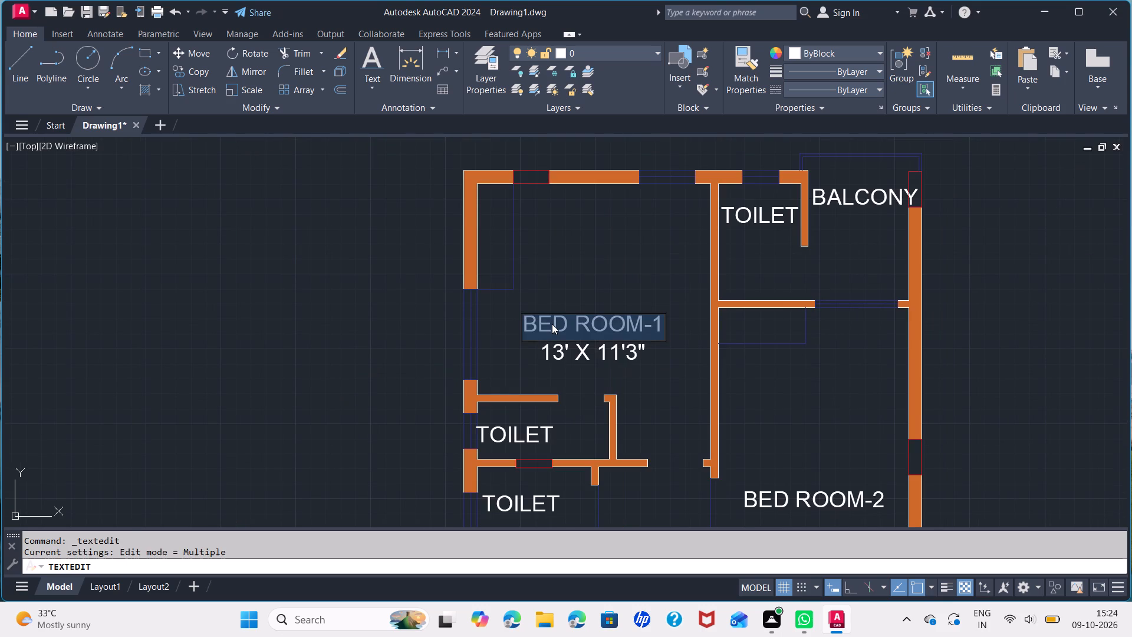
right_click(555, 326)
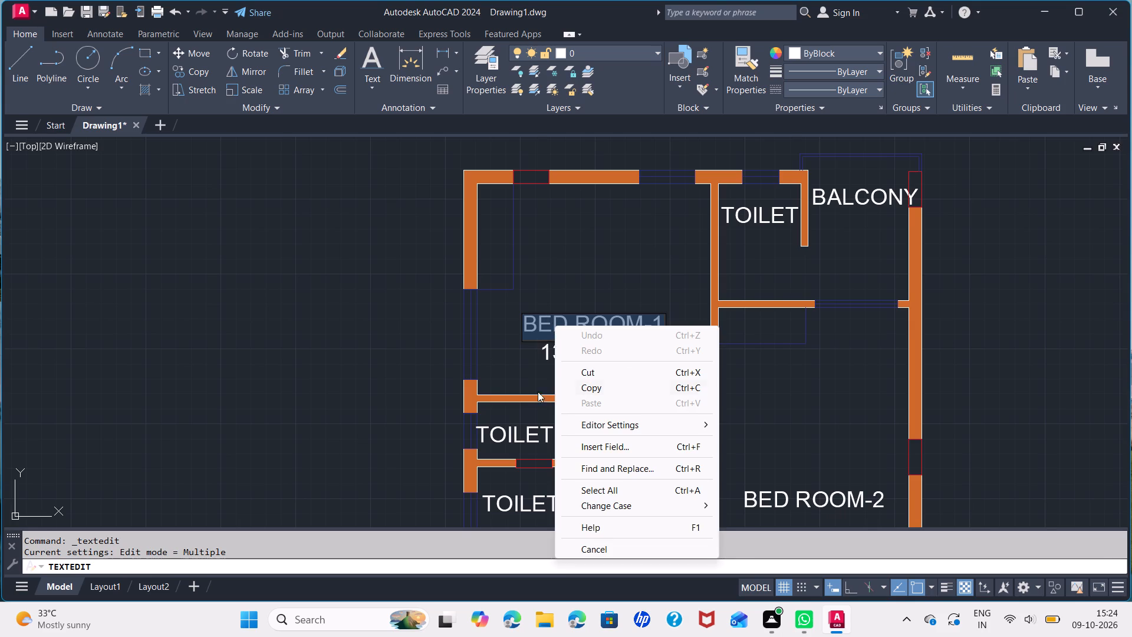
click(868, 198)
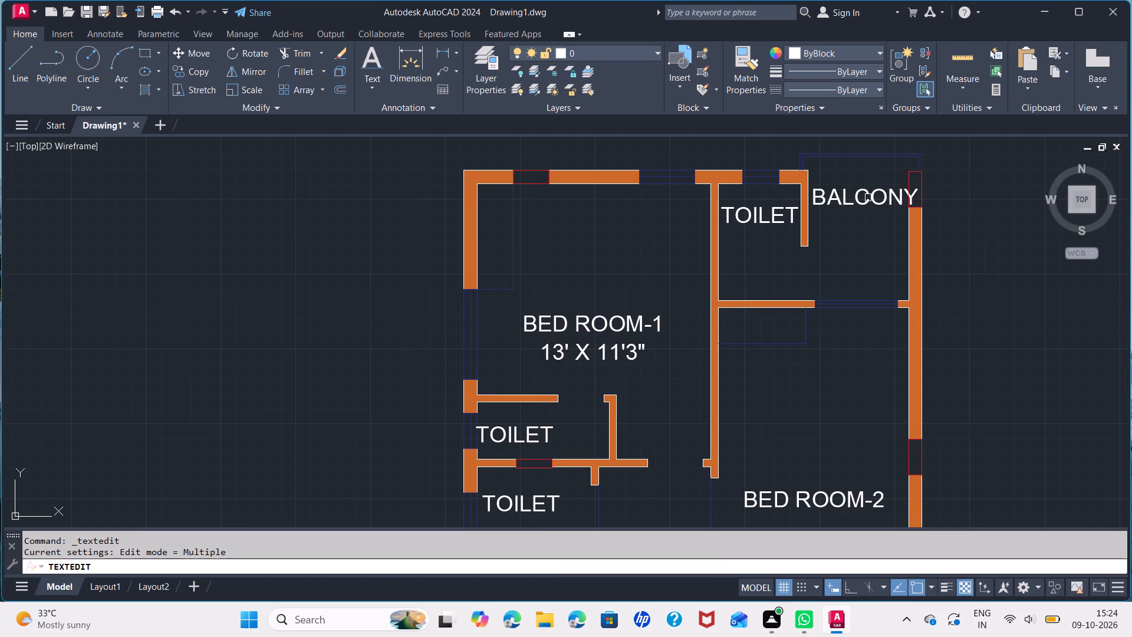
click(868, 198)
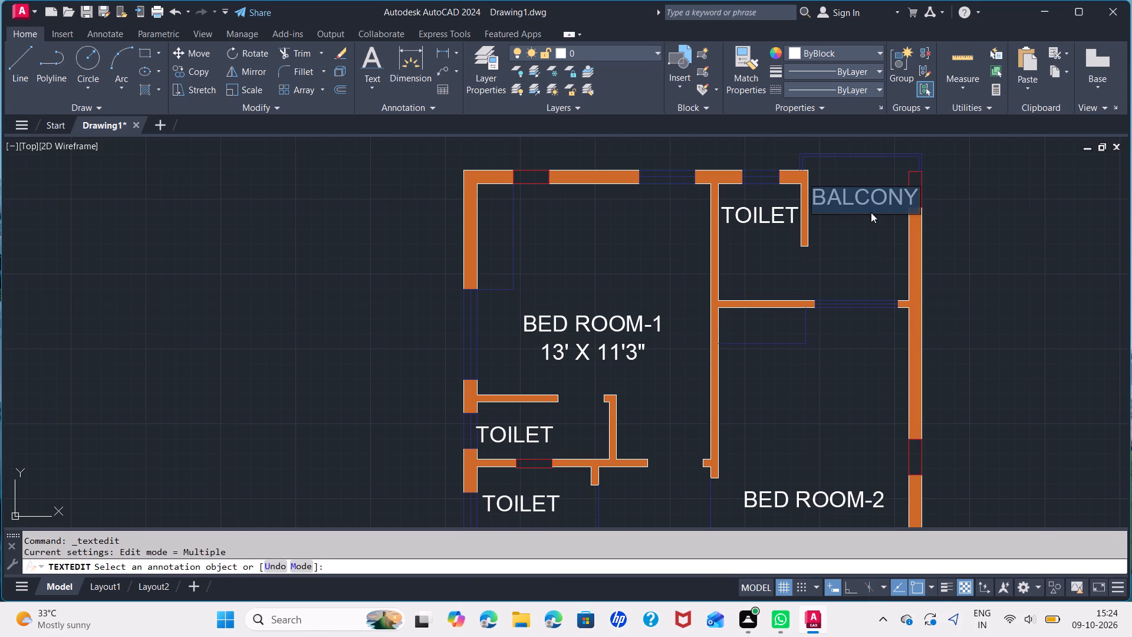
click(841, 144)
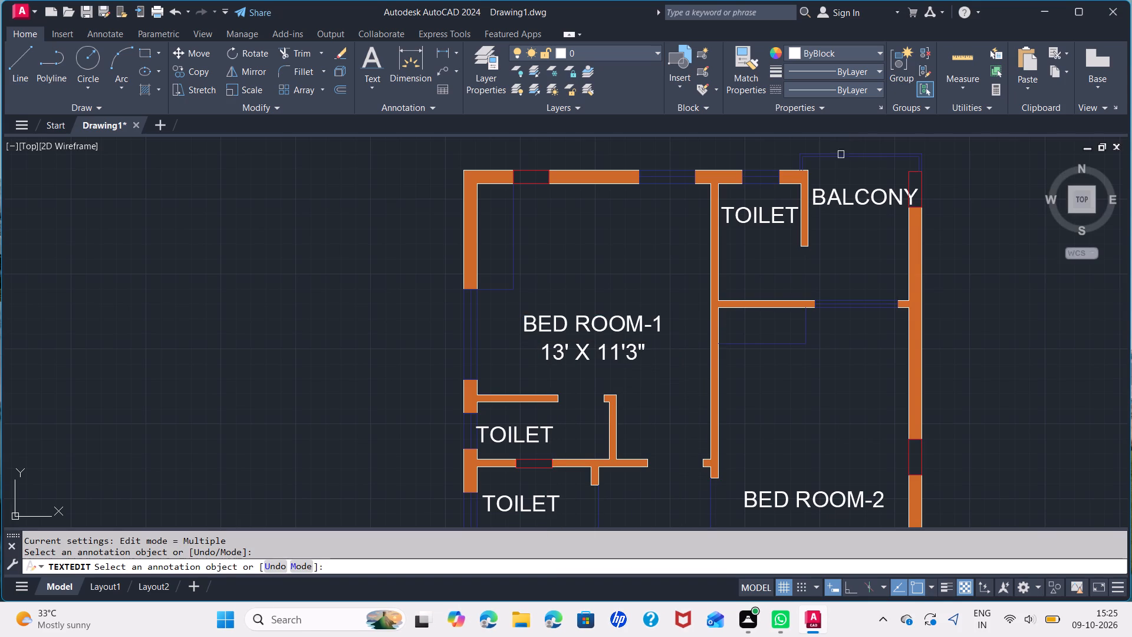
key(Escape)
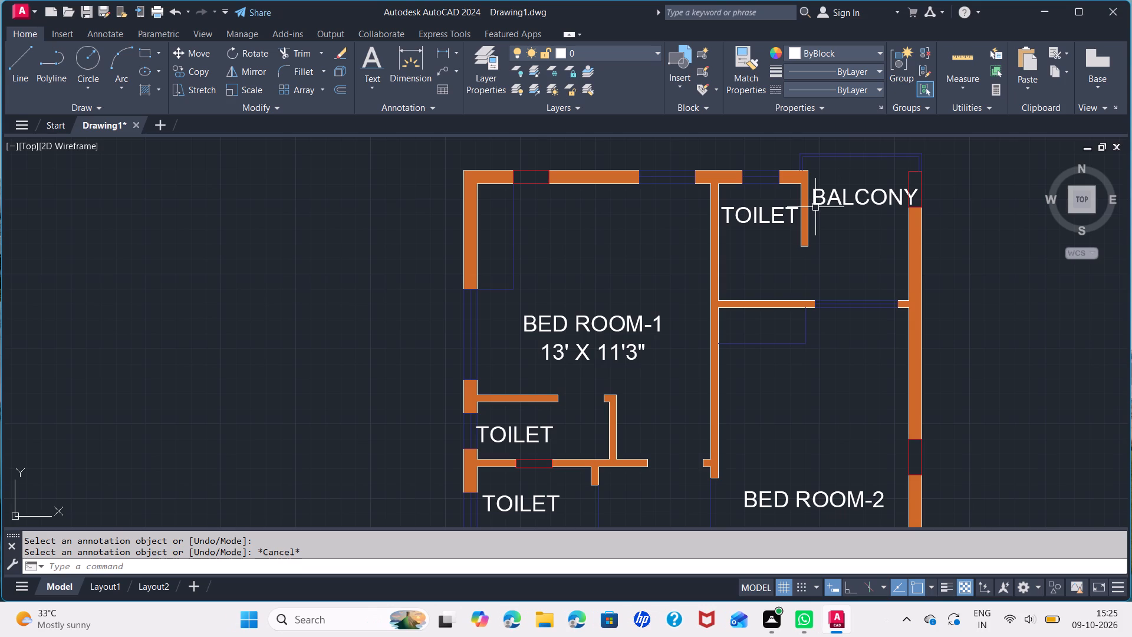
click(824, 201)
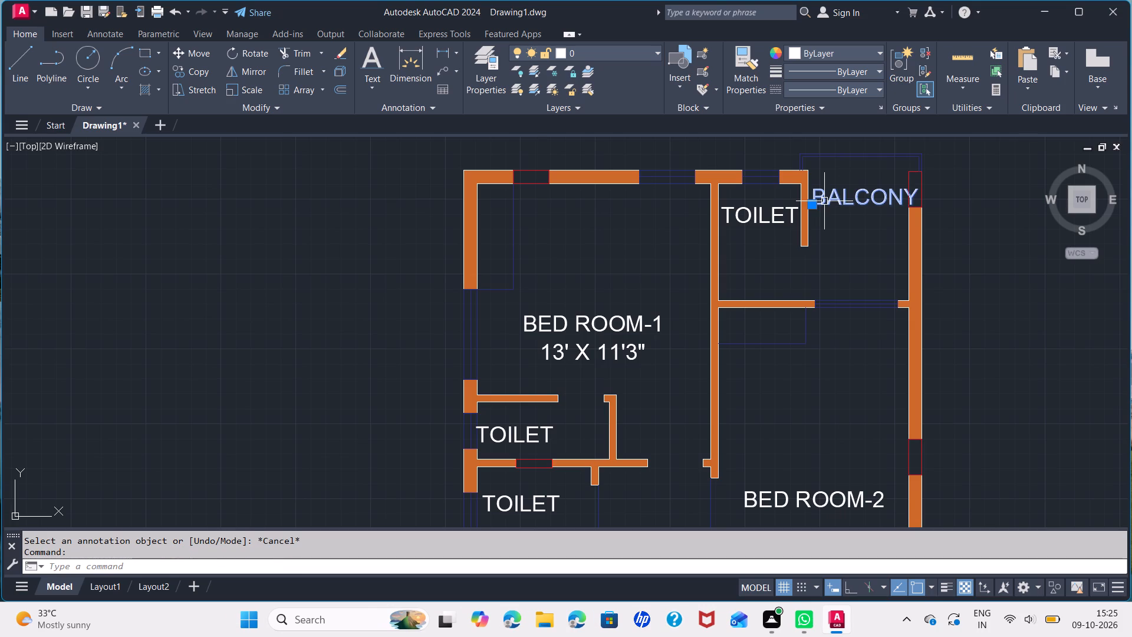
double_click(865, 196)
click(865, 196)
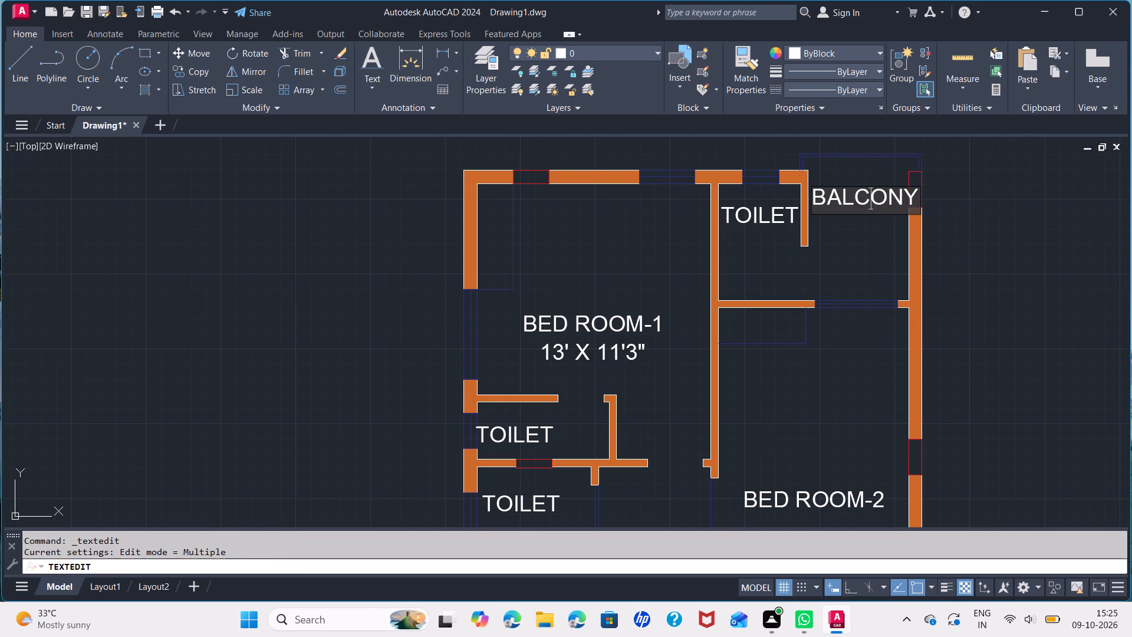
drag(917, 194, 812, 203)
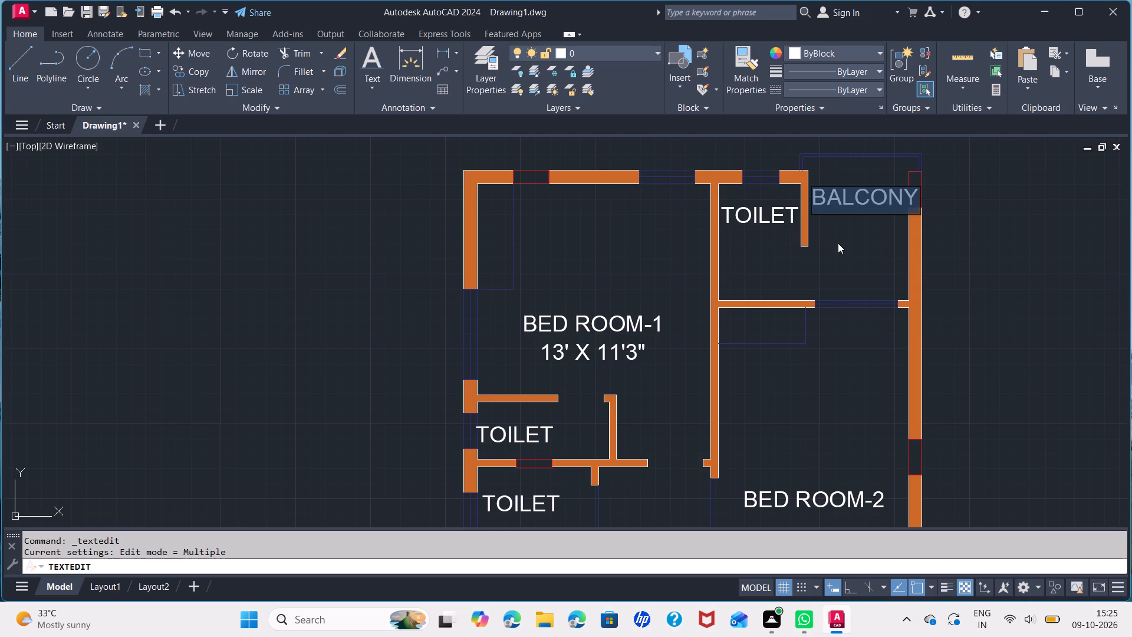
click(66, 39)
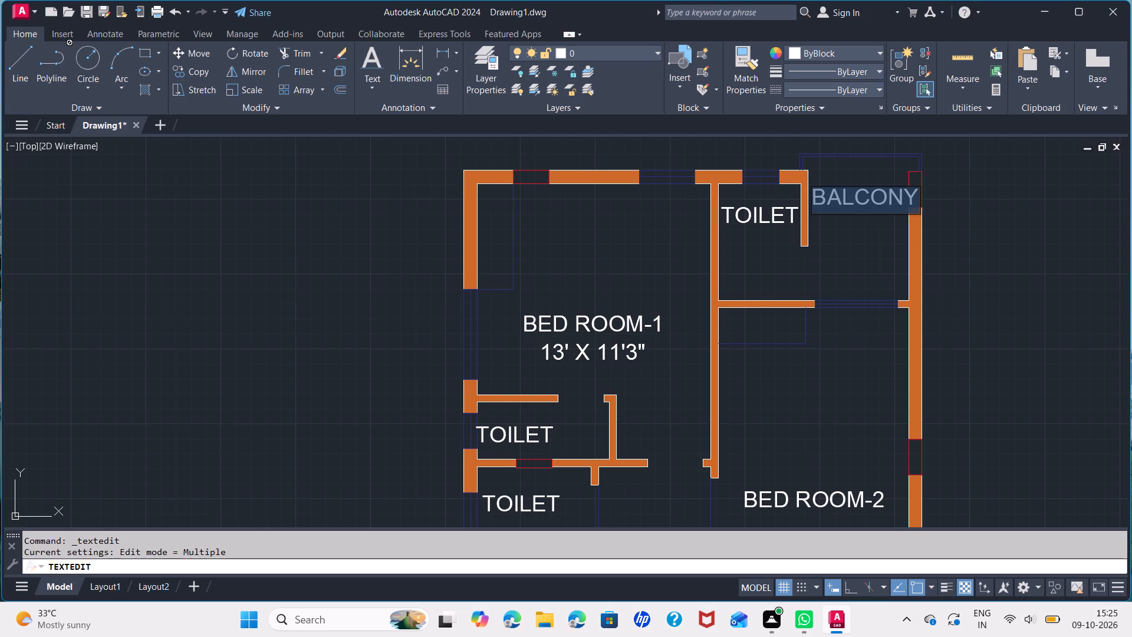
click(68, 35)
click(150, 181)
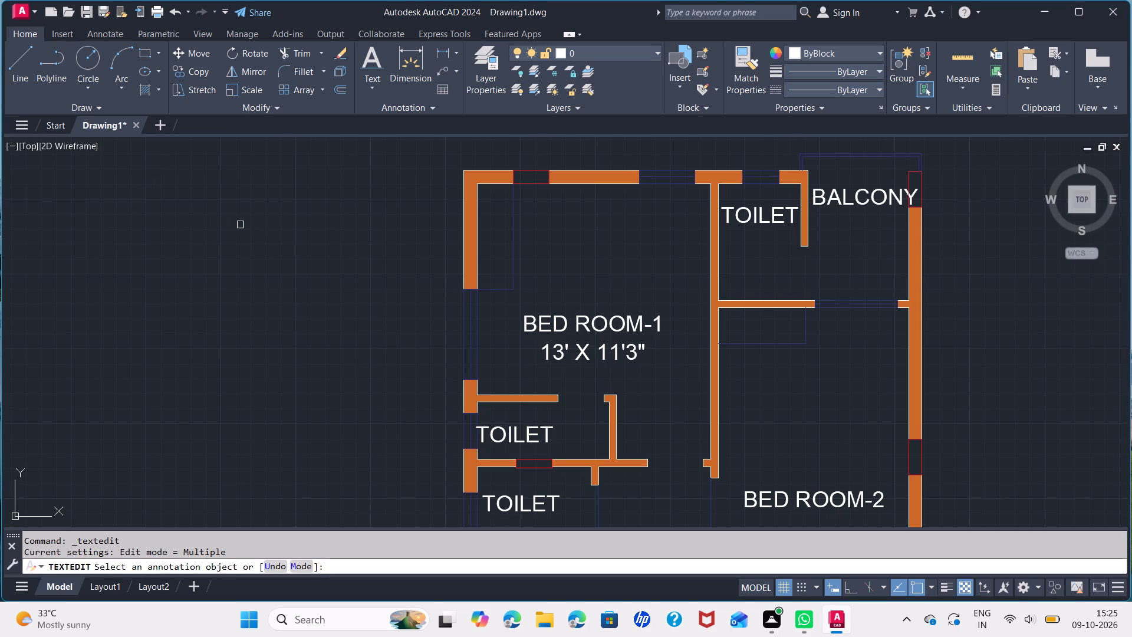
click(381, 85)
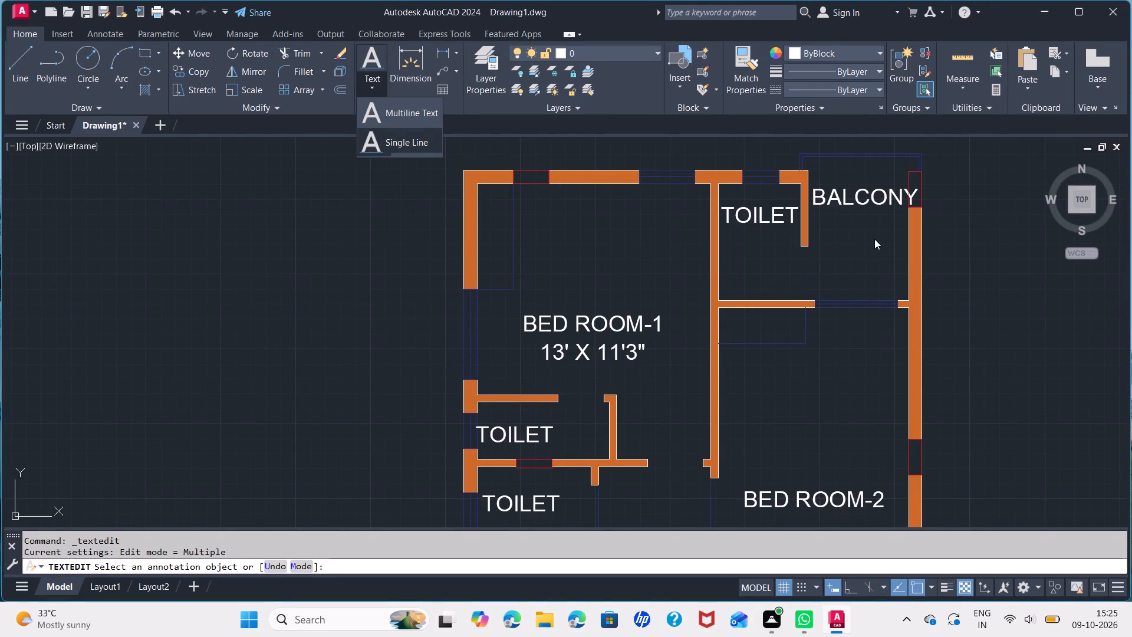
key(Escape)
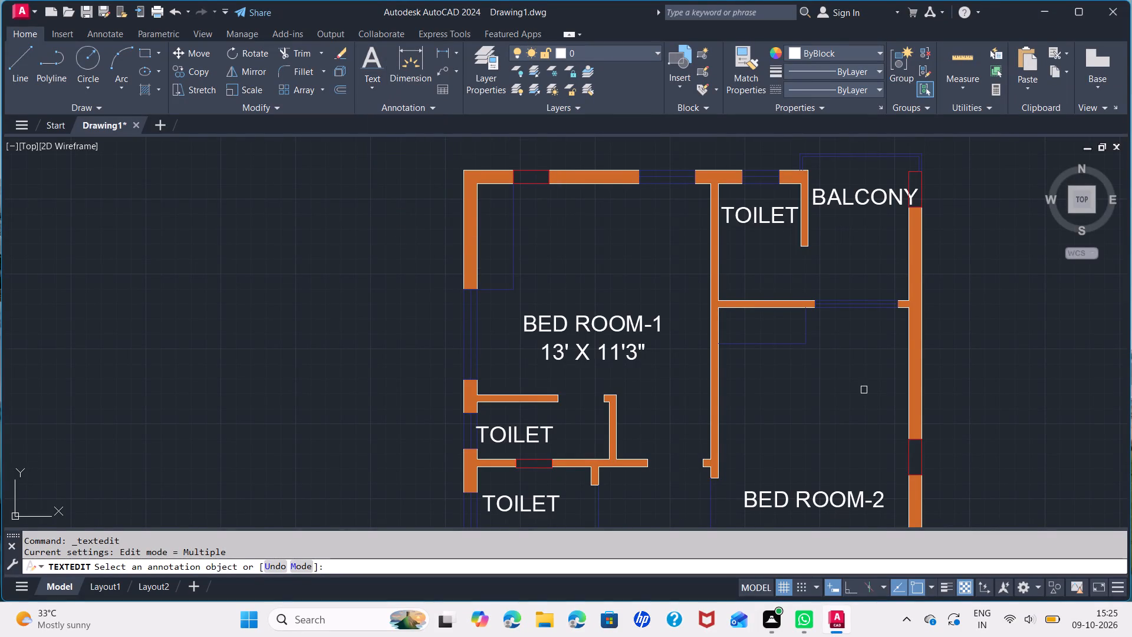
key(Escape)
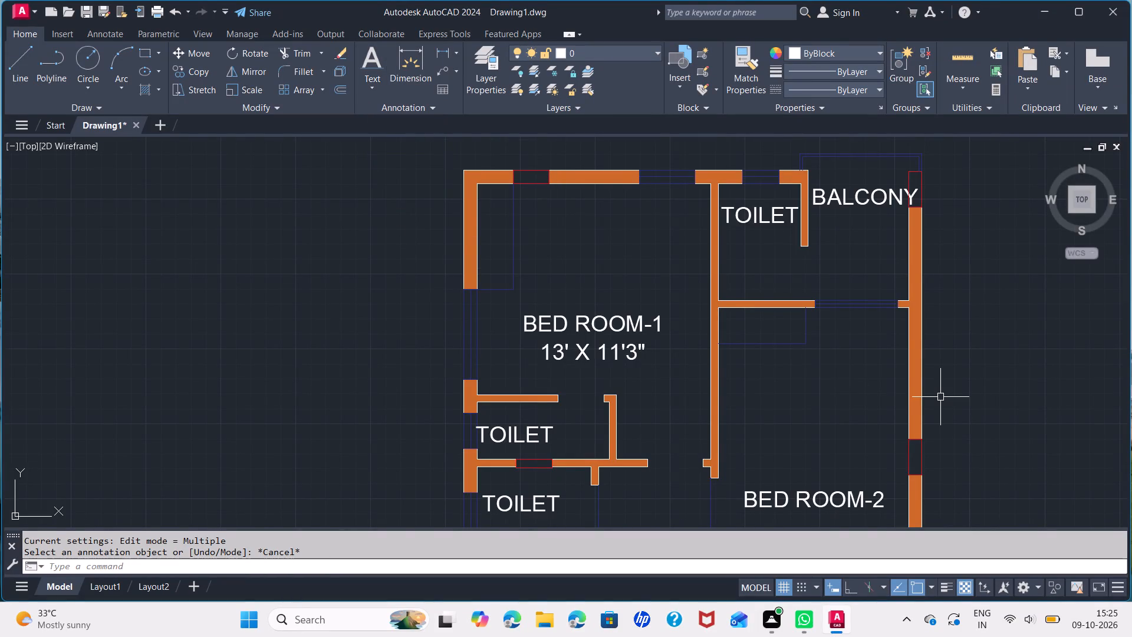
Move the TOILET label directly below BED ROOM-1 slightly right and up, so it sits centred between that toilet's walls.
scroll(829, 364, down, 1)
middle_drag(665, 494, 675, 447)
scroll(647, 376, up, 2)
middle_drag(650, 426, 648, 359)
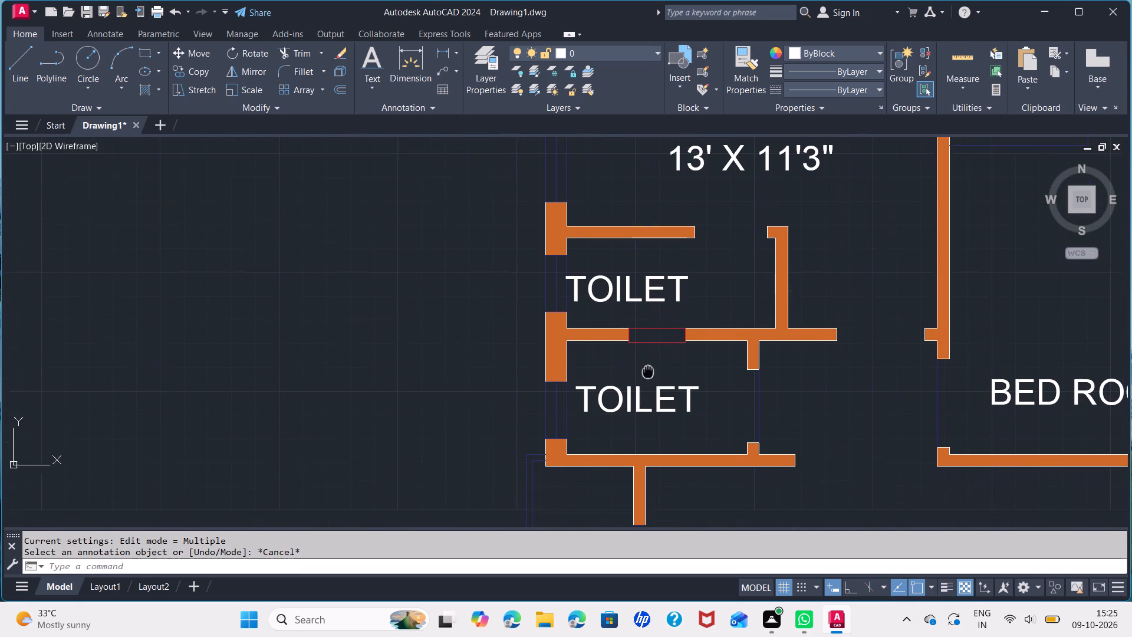
middle_drag(648, 359, 643, 340)
click(624, 256)
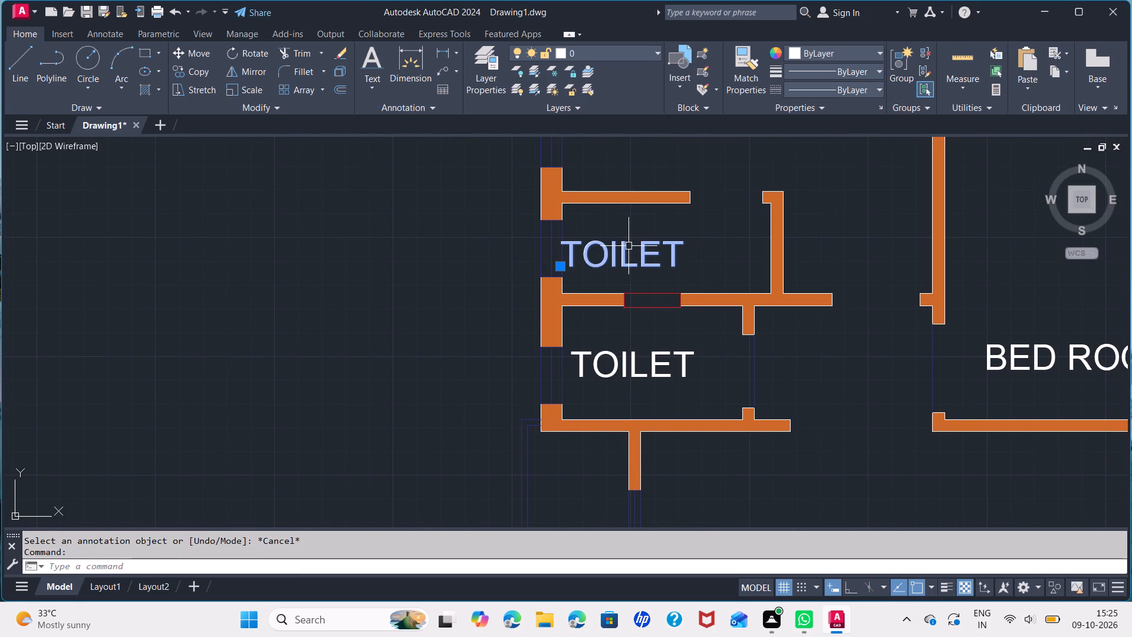
drag(628, 245, 667, 228)
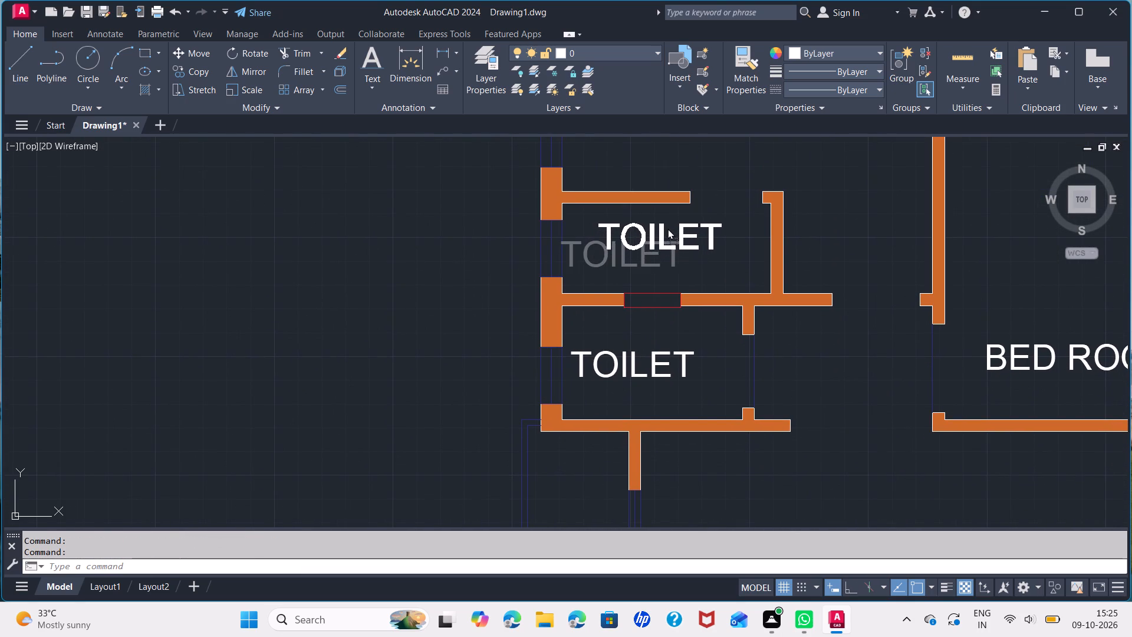
drag(667, 228, 670, 228)
Move the lower TOILET label slightly right and up, into the upper middle of its room.
click(626, 364)
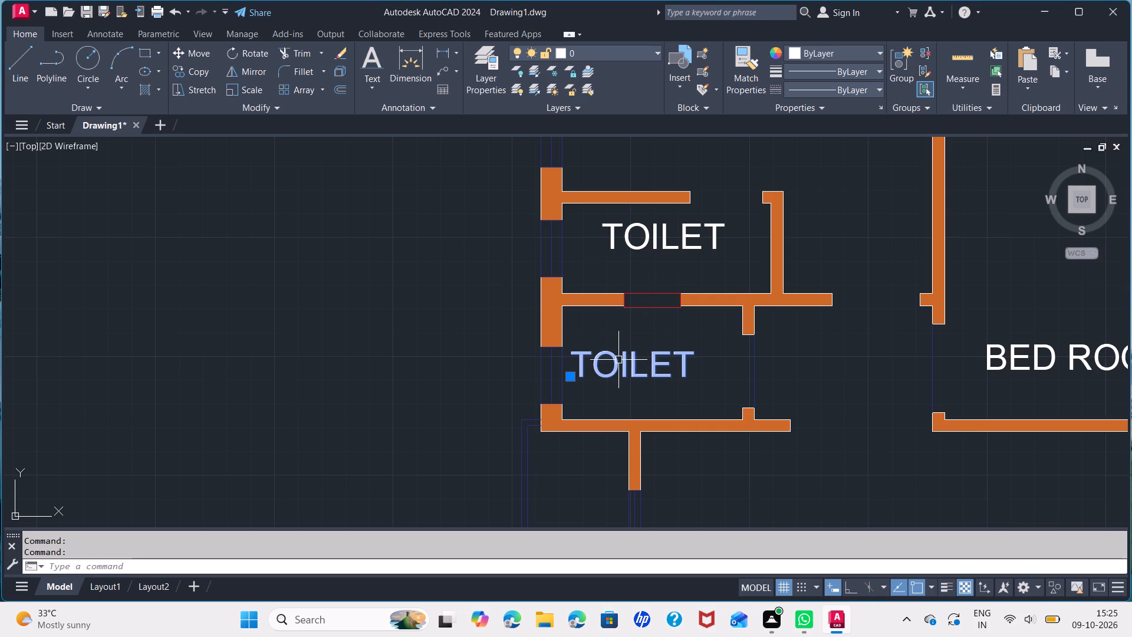
drag(618, 360, 643, 334)
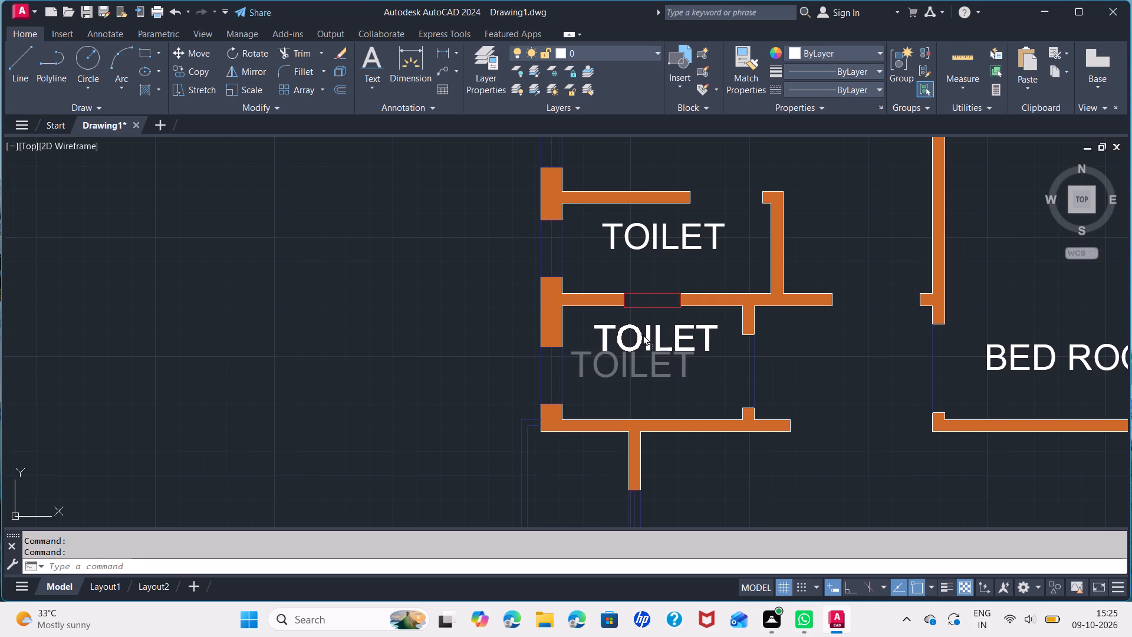
drag(643, 334, 646, 334)
Move the BED ROOM-2 label straight up, away from the bedroom's bottom wall.
scroll(794, 383, down, 1)
middle_drag(806, 399, 776, 380)
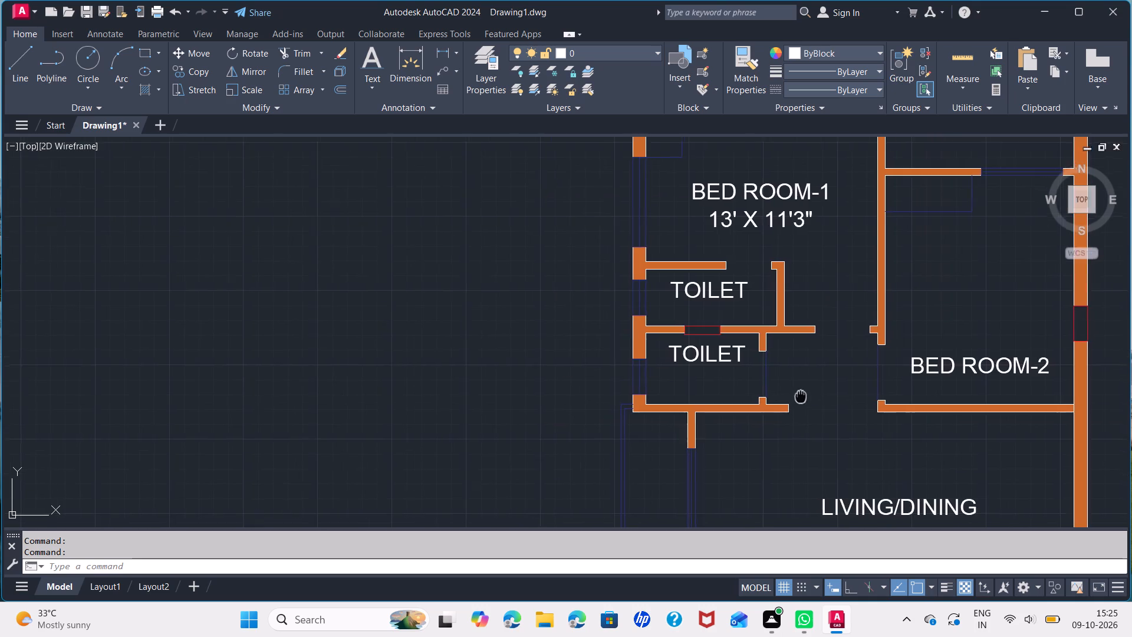
middle_drag(776, 380, 641, 325)
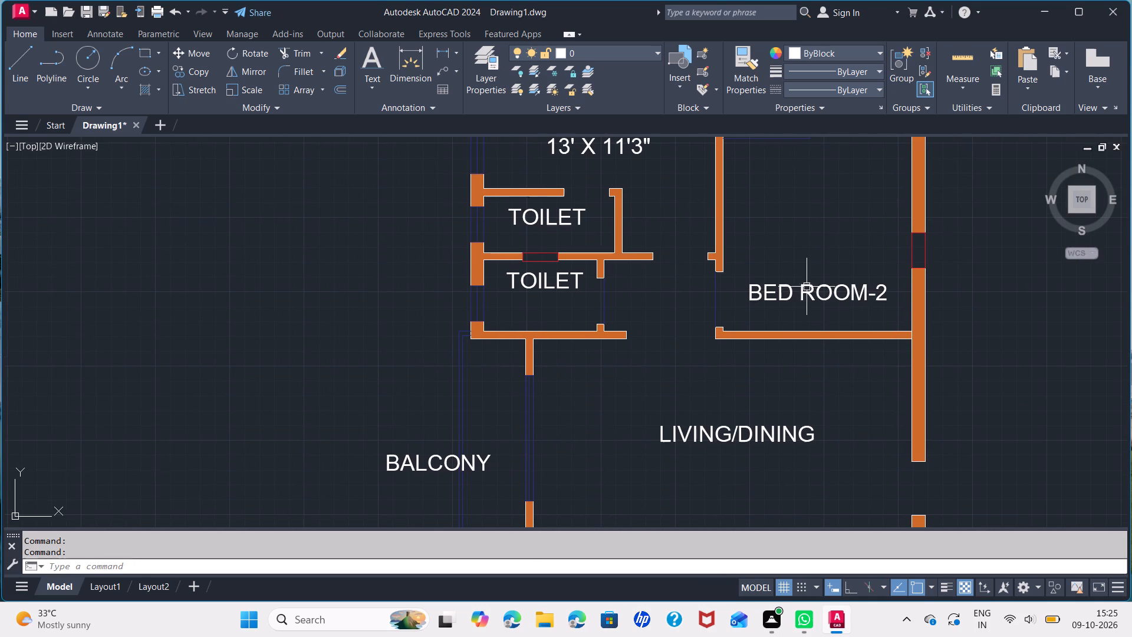
middle_drag(807, 287, 785, 392)
click(798, 400)
drag(807, 395, 807, 376)
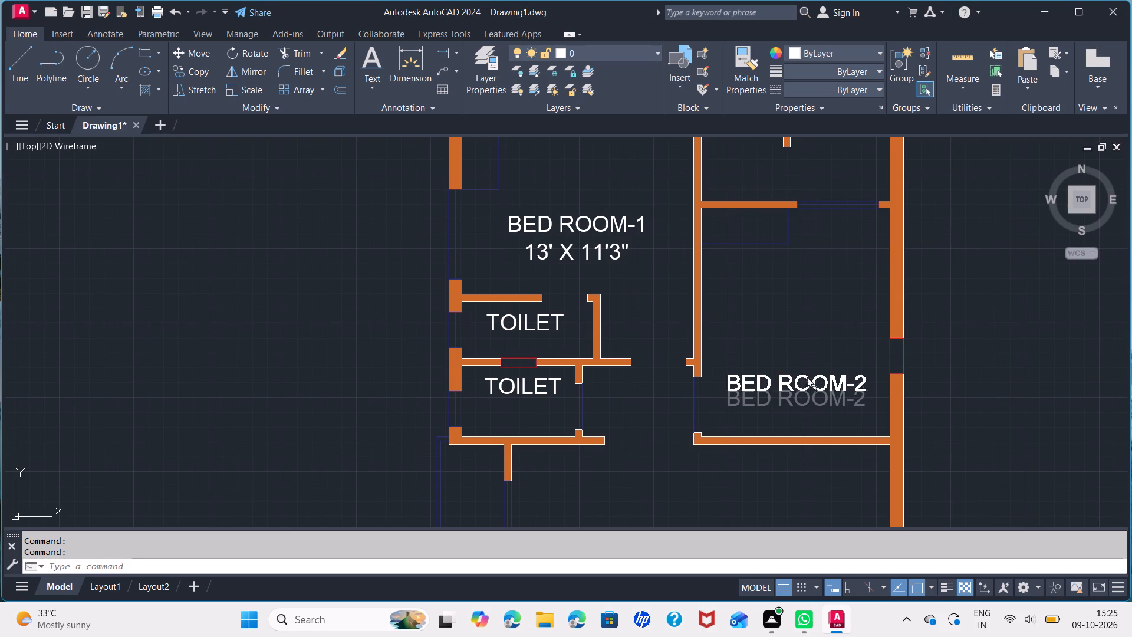
drag(807, 376, 806, 336)
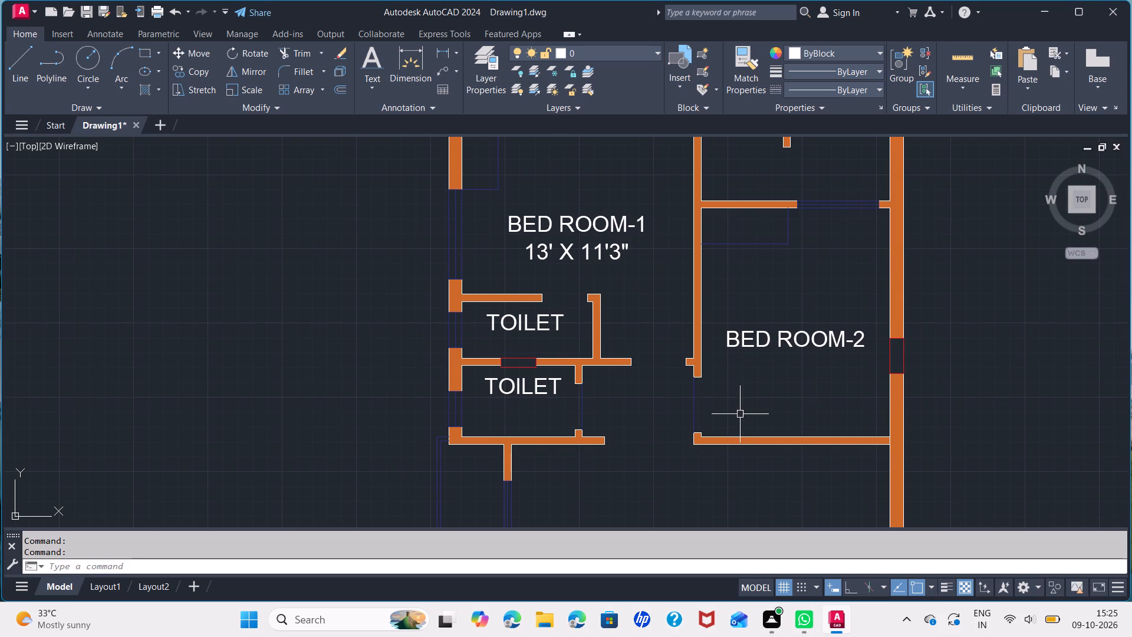
Rotate the BALCONY label beside the living/dining room 90° clockwise with Ortho on, so it reads vertically downwards.
scroll(740, 413, down, 1)
middle_drag(750, 431, 757, 262)
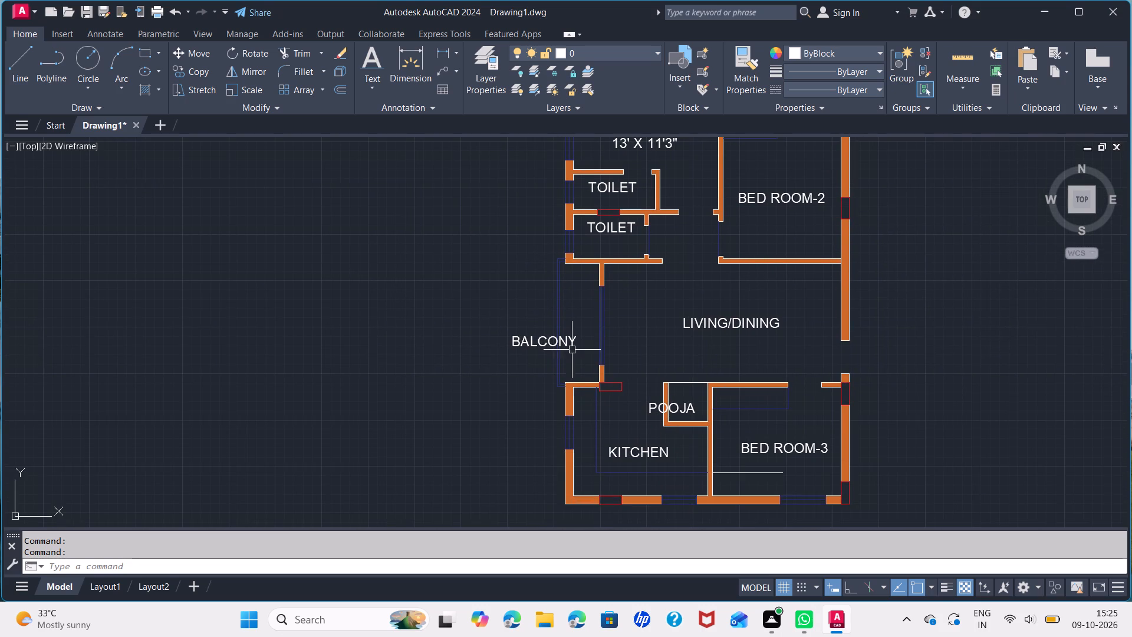
click(529, 349)
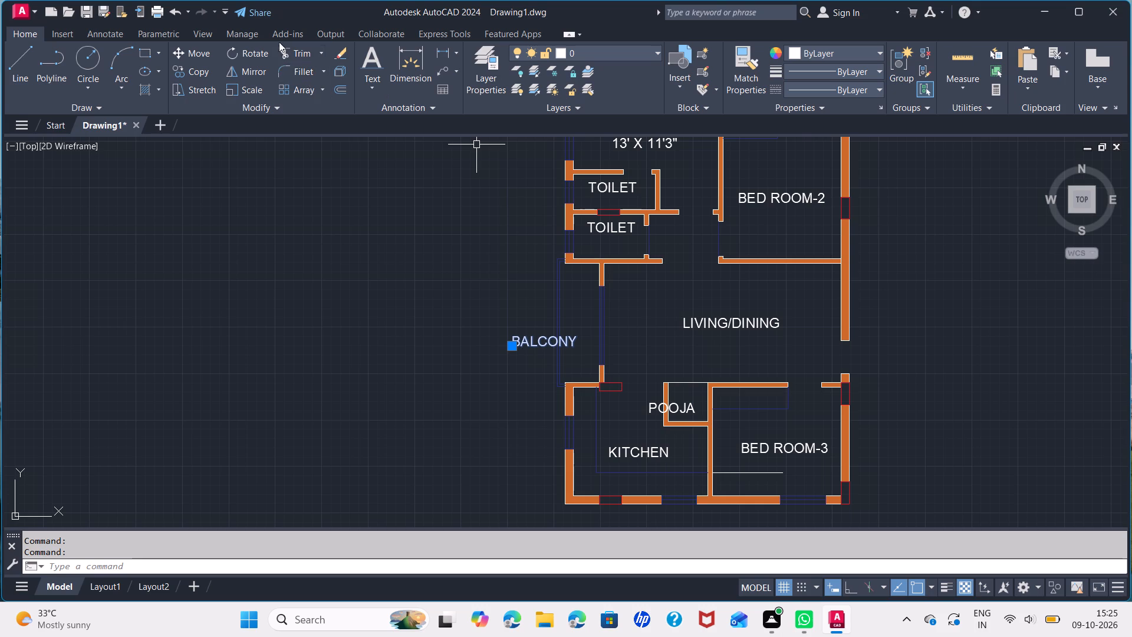
click(236, 52)
click(509, 339)
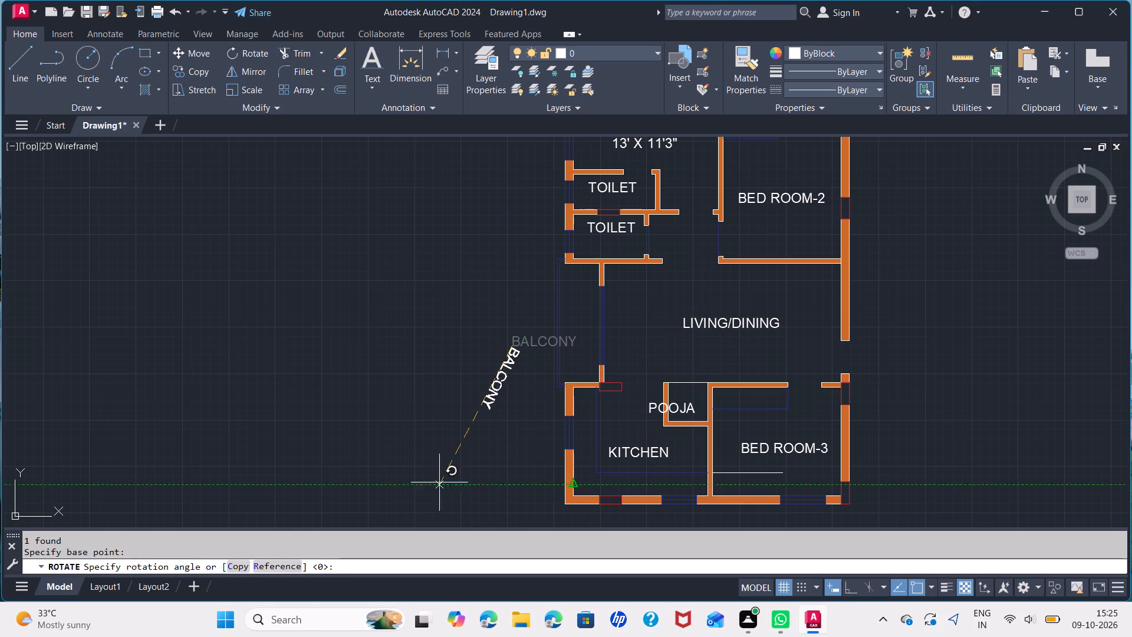
click(843, 590)
click(514, 456)
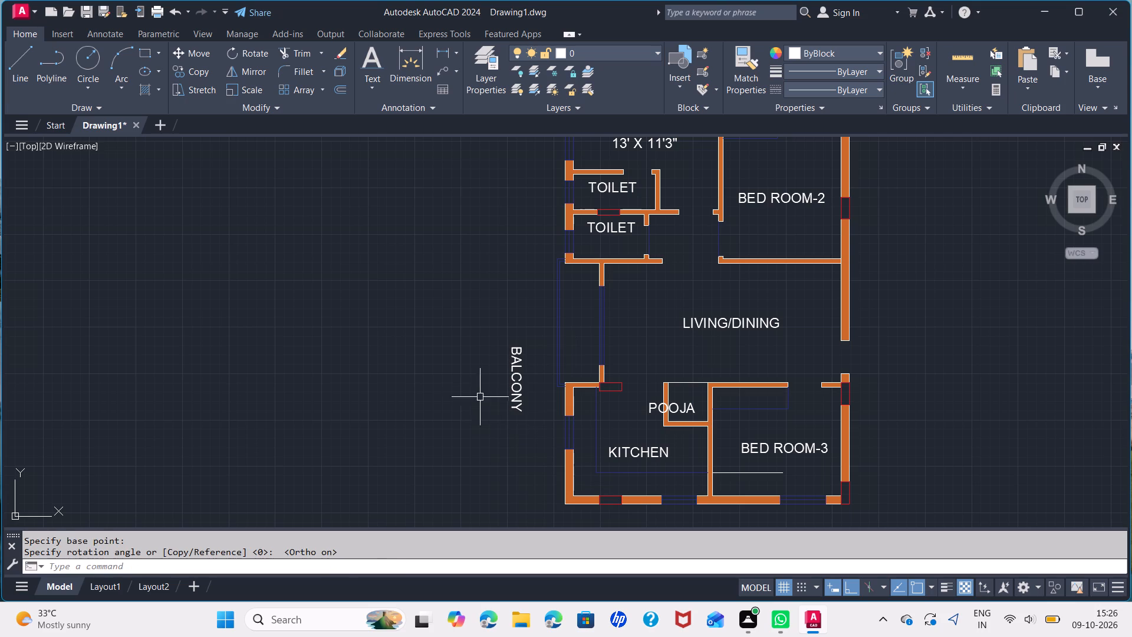
Move the vertical BALCONY label into the narrow balcony beside the living/dining room, centred between its railing and the wall.
click(508, 388)
click(526, 372)
click(511, 375)
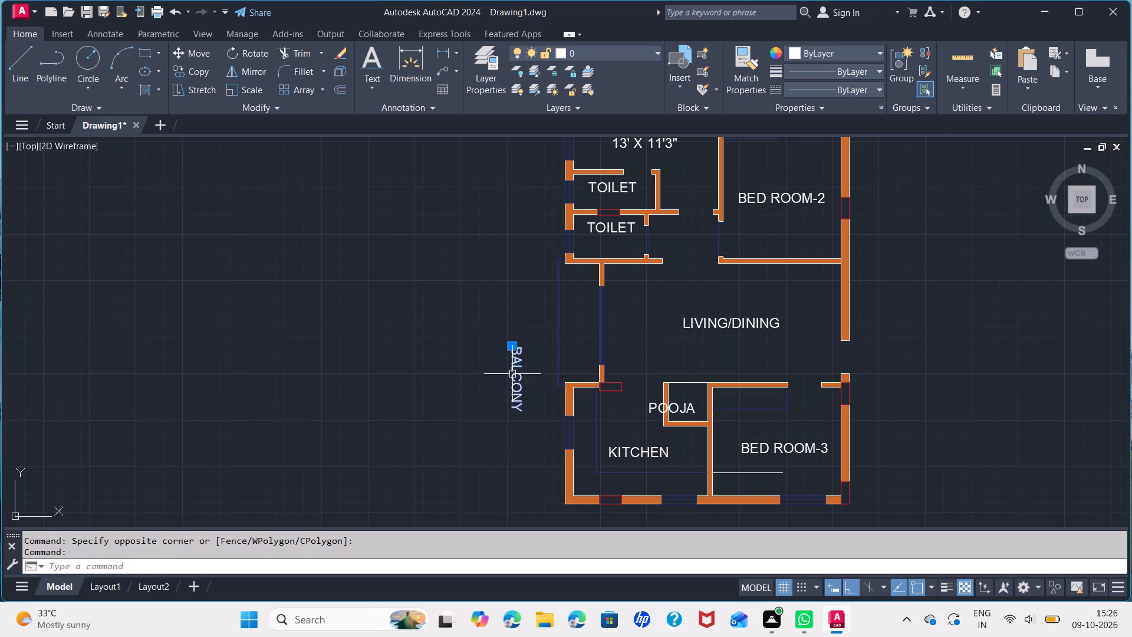
drag(516, 377, 578, 329)
Nudge the LIVING/DINING label slightly left, keeping it level in the middle of the room.
scroll(740, 325, up, 1)
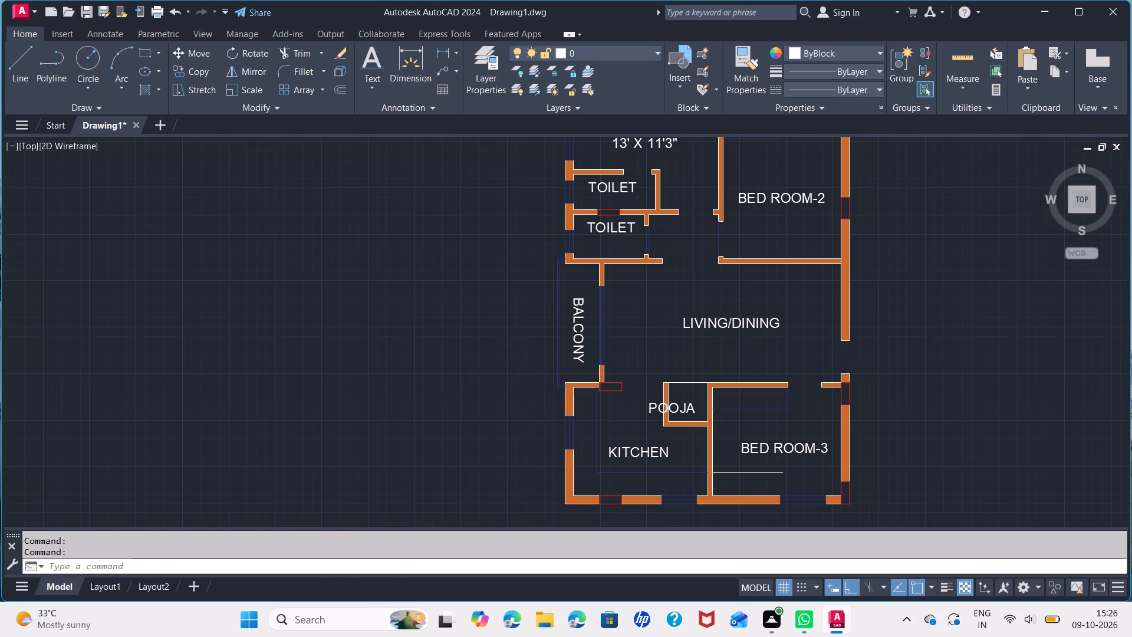
click(735, 322)
drag(716, 321, 697, 323)
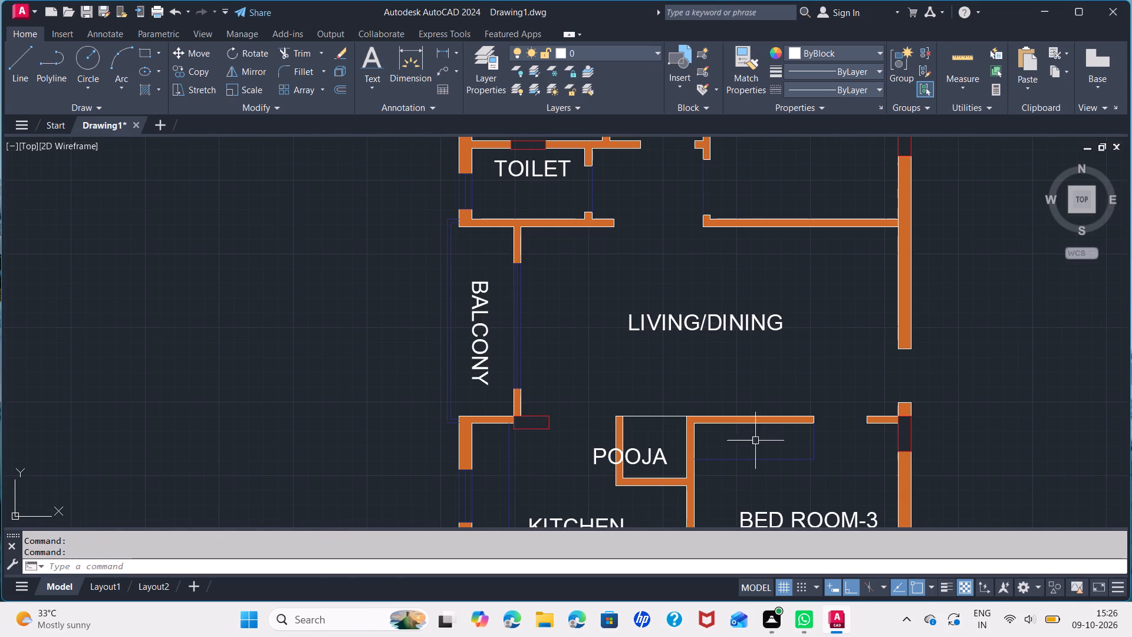
Move the POOJA label right and slightly up, into the small pooja room between the kitchen and BED ROOM-3.
scroll(755, 452, down, 1)
middle_drag(754, 462, 749, 405)
scroll(656, 396, up, 3)
click(699, 405)
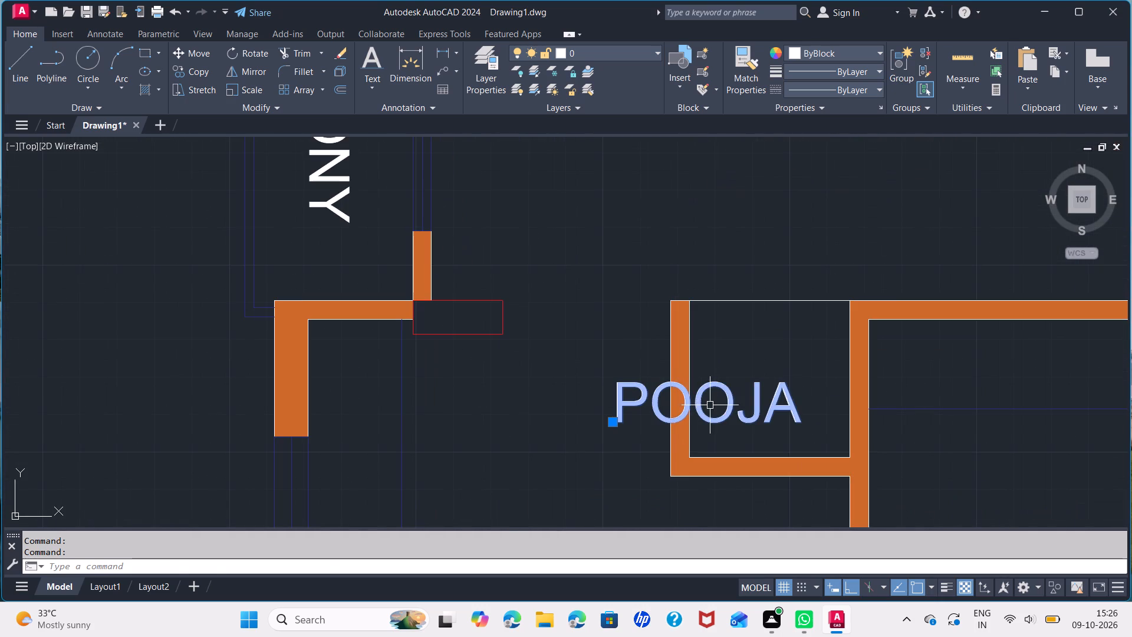
drag(712, 400, 764, 377)
drag(699, 385, 759, 368)
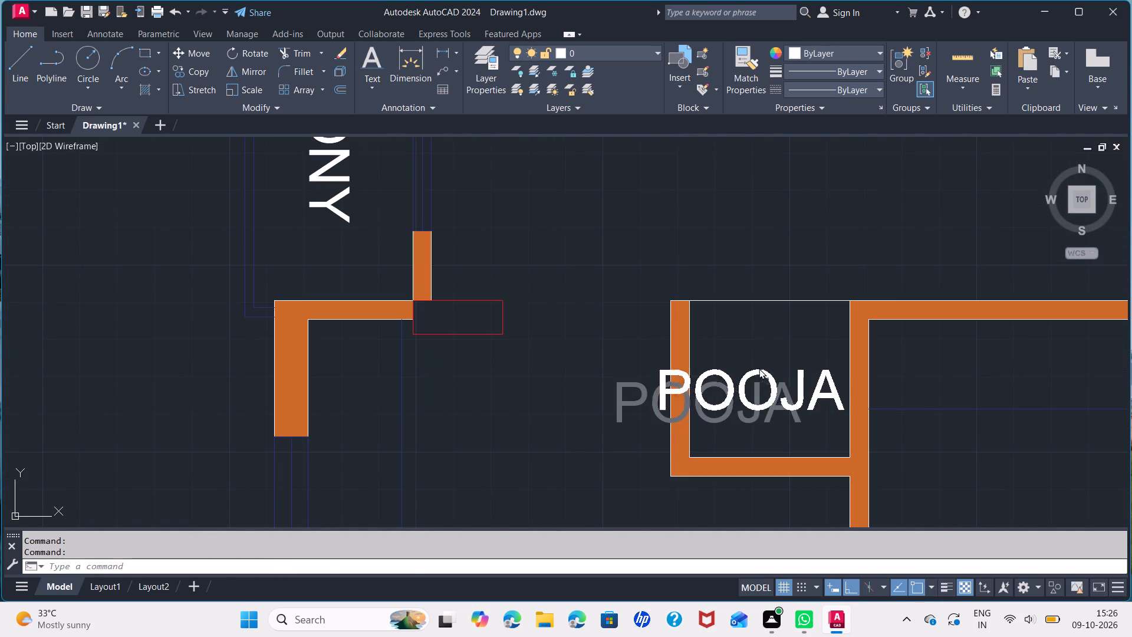
drag(759, 368, 757, 363)
Move the KITCHEN label slightly right and up, nearer the middle of the kitchen.
scroll(712, 463, down, 1)
middle_drag(719, 463, 689, 337)
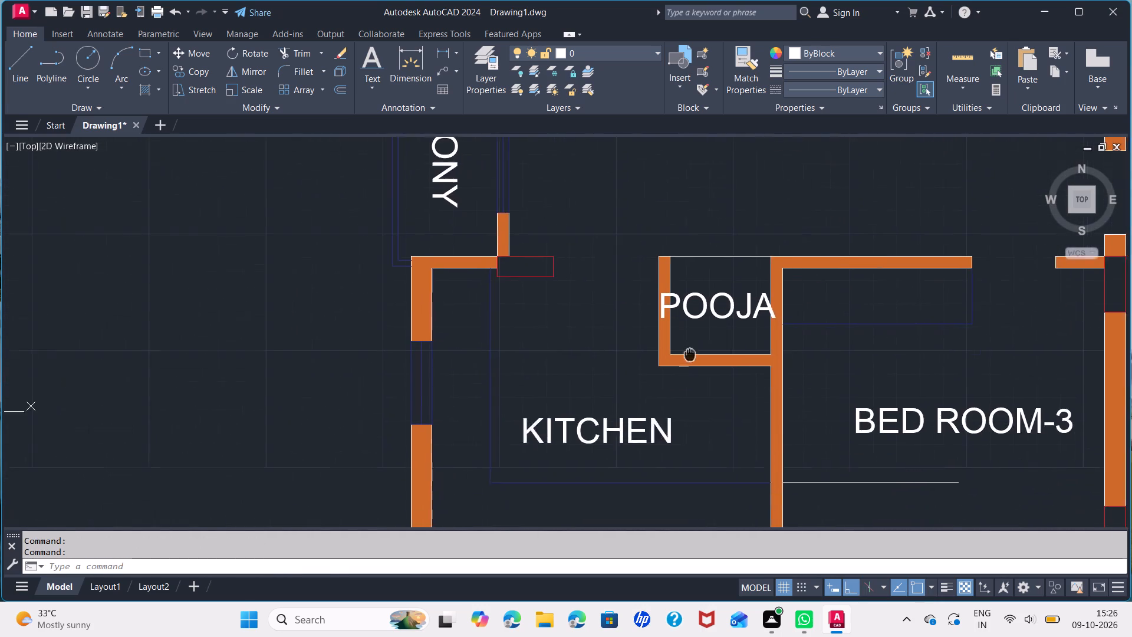
middle_drag(689, 337, 689, 295)
click(610, 373)
click(600, 375)
drag(601, 368, 601, 367)
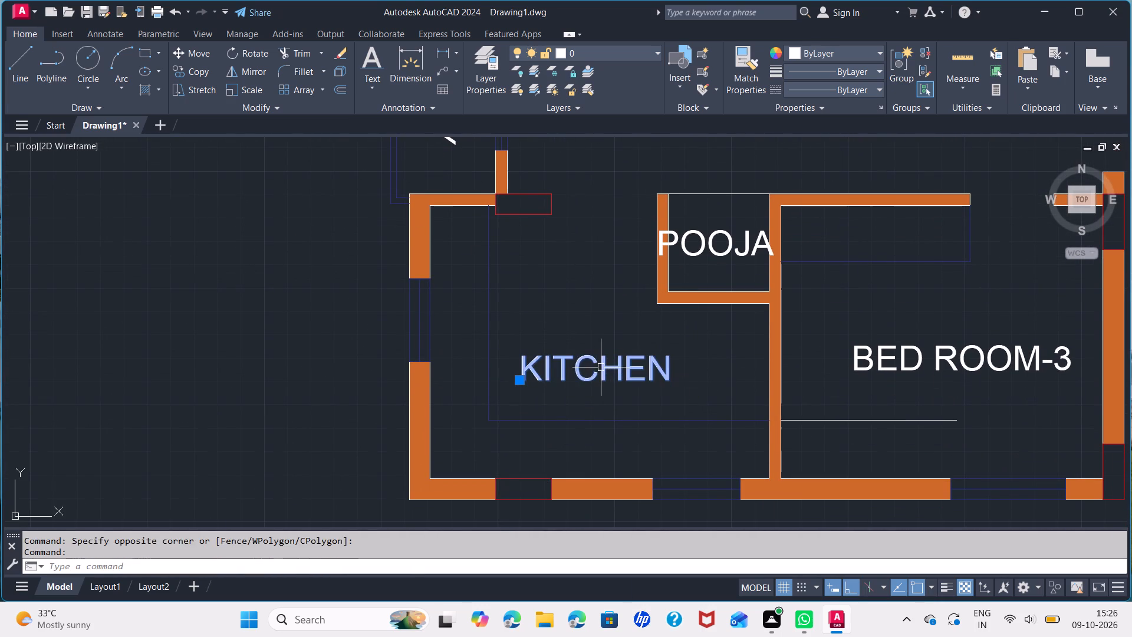
drag(601, 367, 623, 347)
Scale the BED ROOM-3 label down freehand to roughly three quarters of its size, using the text's insertion point as base.
scroll(836, 352, down, 1)
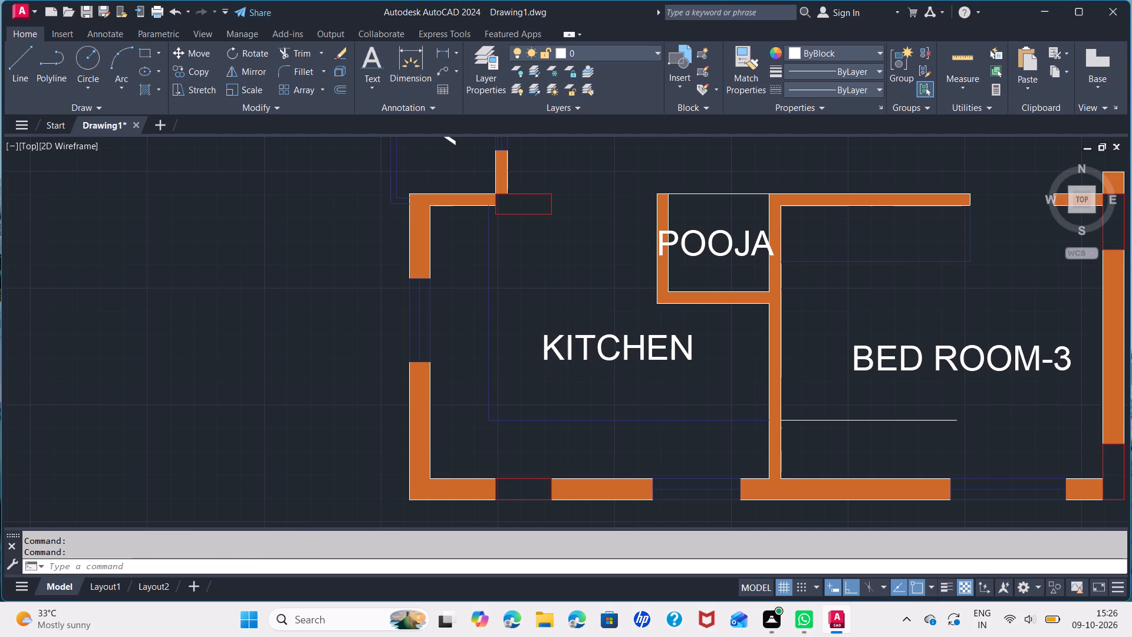
middle_drag(847, 360, 692, 378)
click(745, 373)
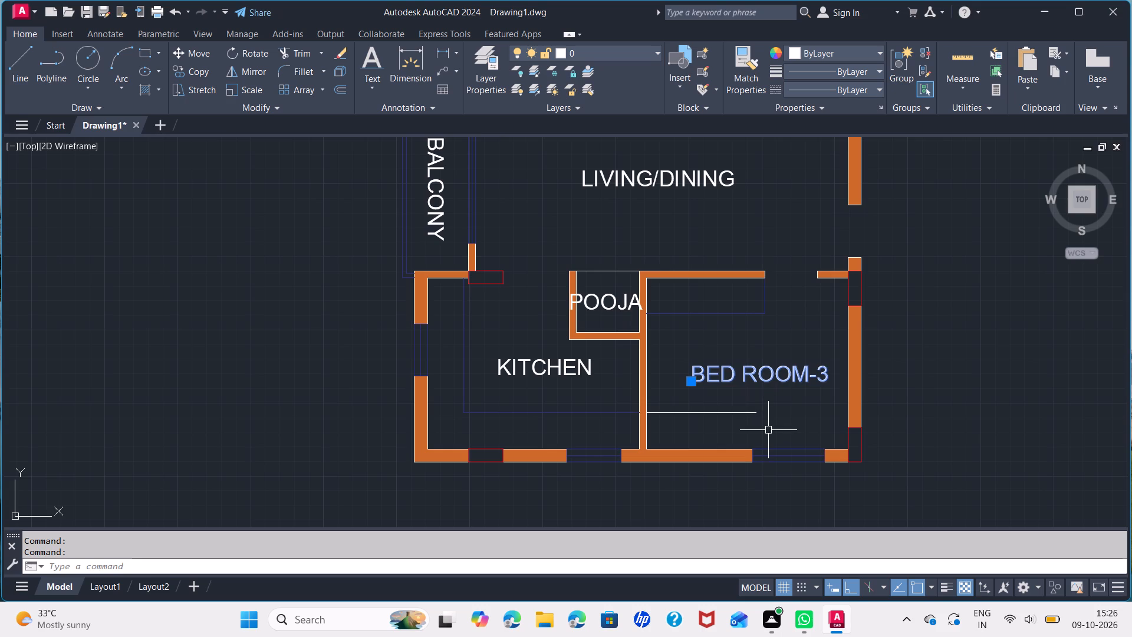
text(SC)
key(Return)
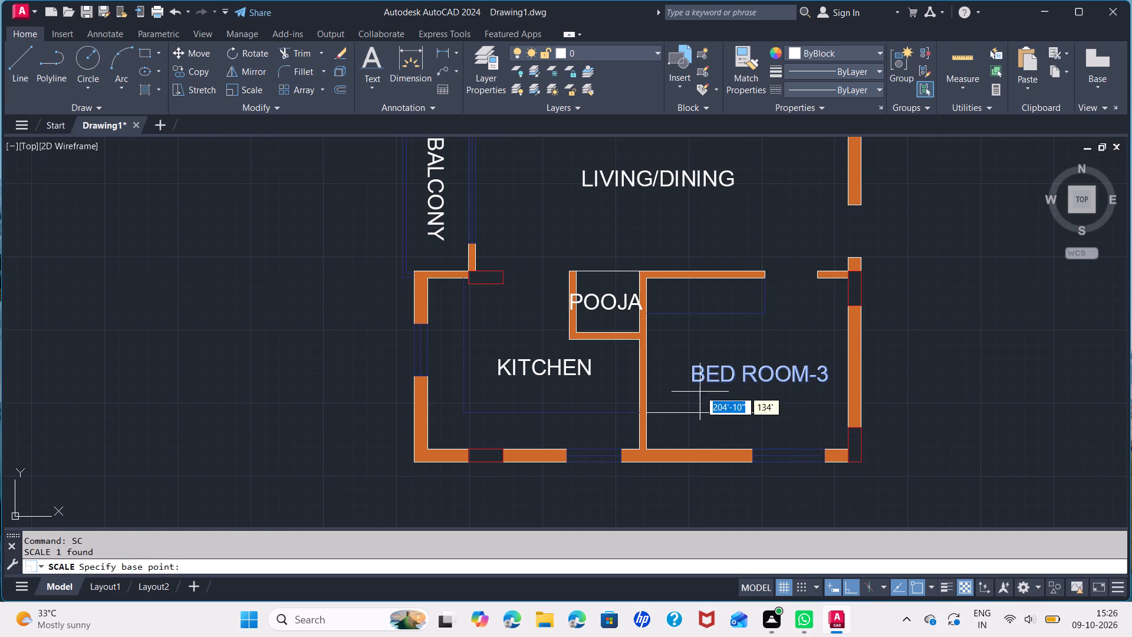
click(691, 387)
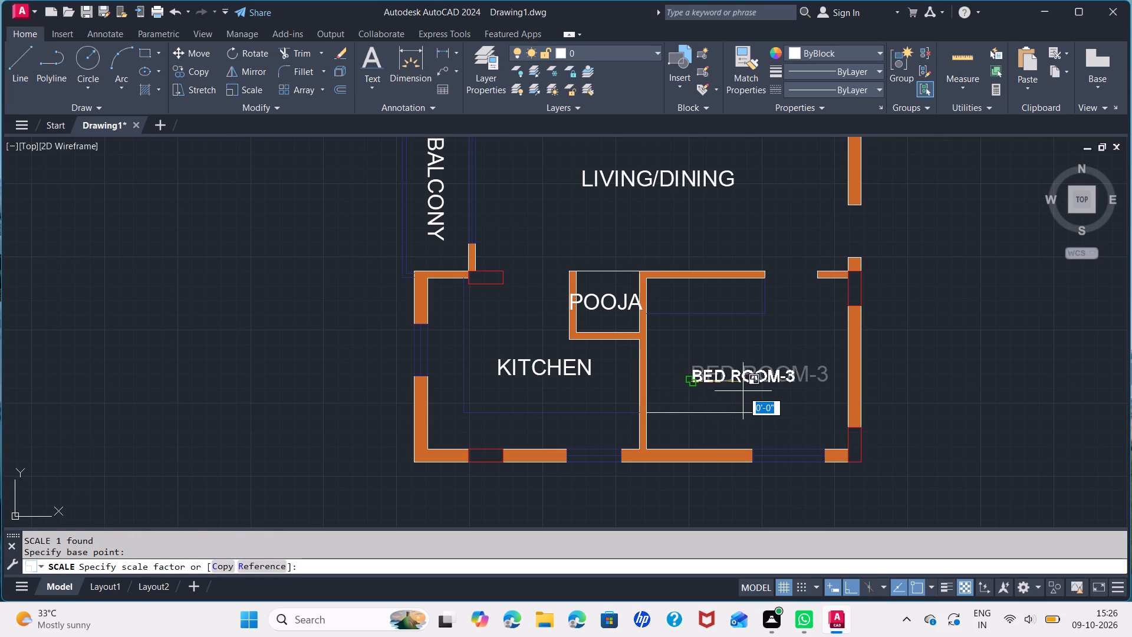
click(743, 391)
click(745, 400)
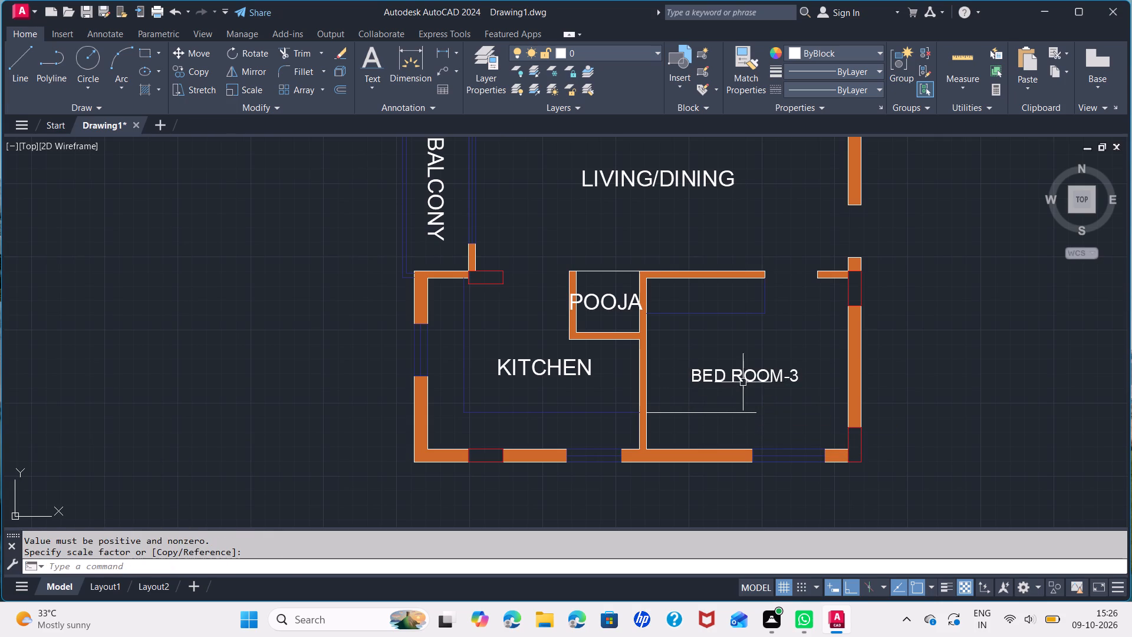
Match the properties of the BED ROOM-3 label onto the POOJA, KITCHEN, LIVING/DINING and adjacent vertical BALCONY labels.
click(743, 378)
click(794, 53)
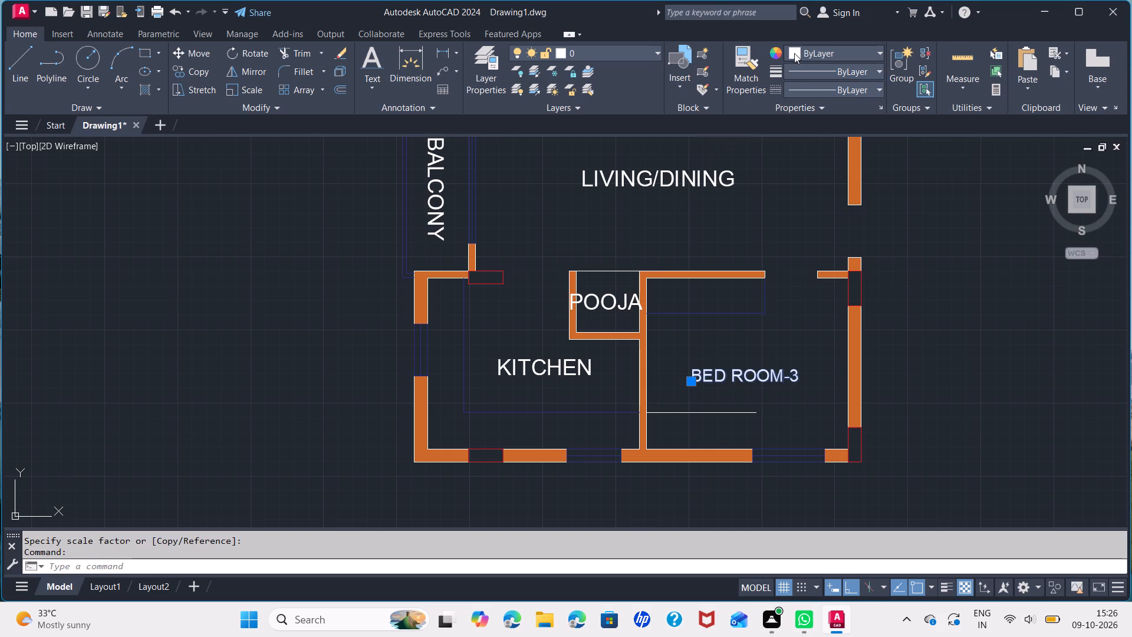
click(794, 70)
click(745, 58)
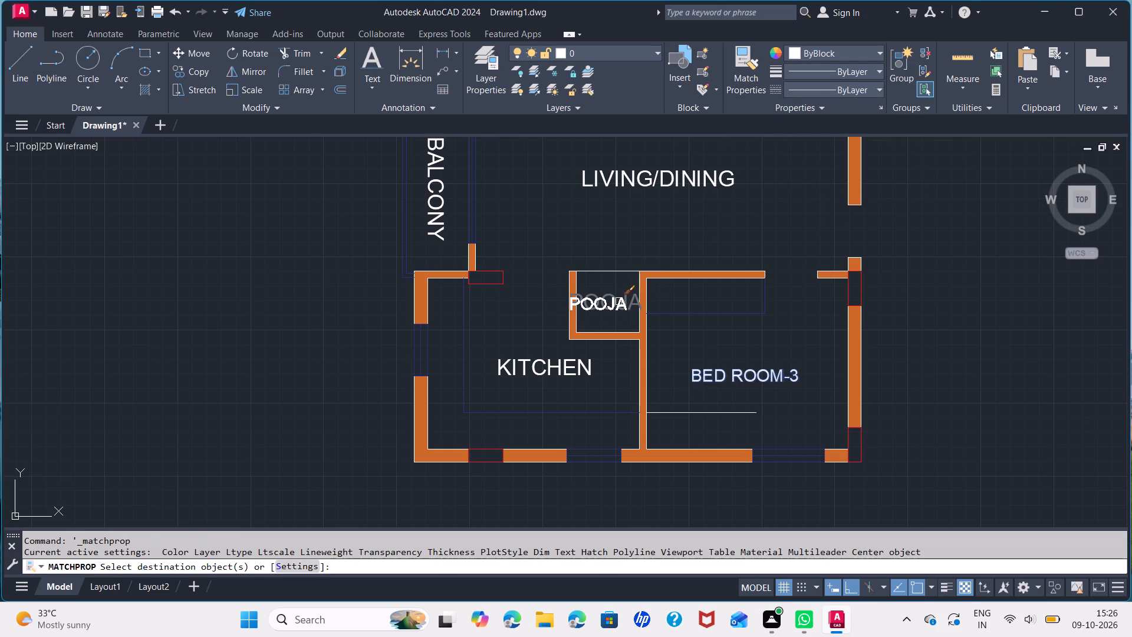
click(617, 303)
click(573, 365)
click(656, 175)
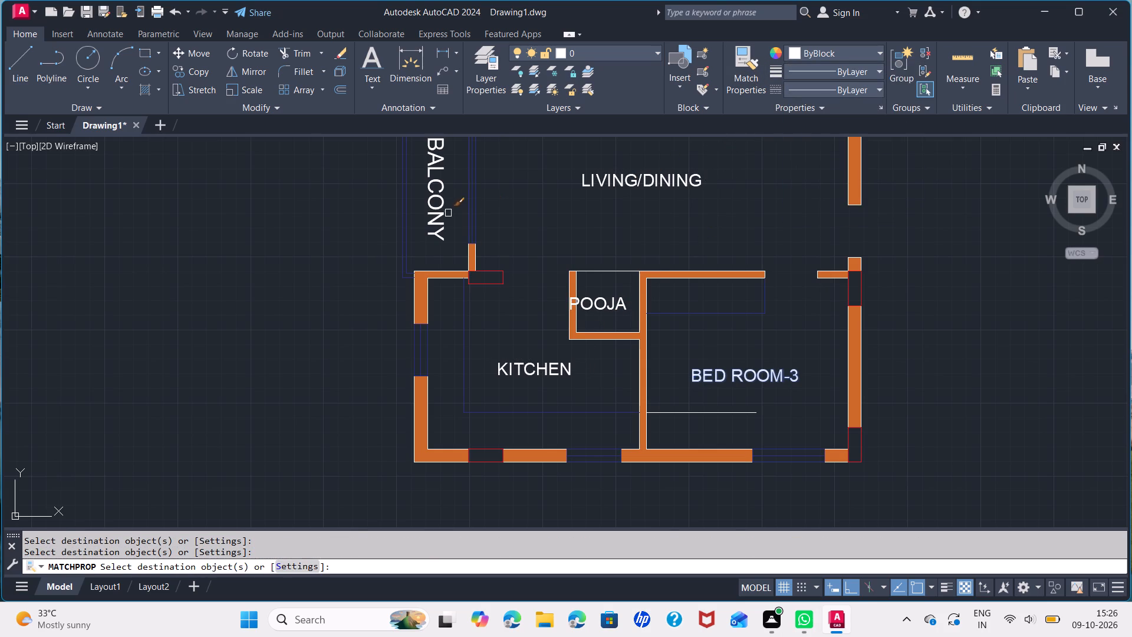
click(434, 213)
Continue matching properties onto the three TOILET labels, BED ROOM-2, BED ROOM-1 with its 13' X 11'3" size, and the upper BALCONY label.
scroll(529, 221, down, 2)
middle_drag(538, 205, 530, 268)
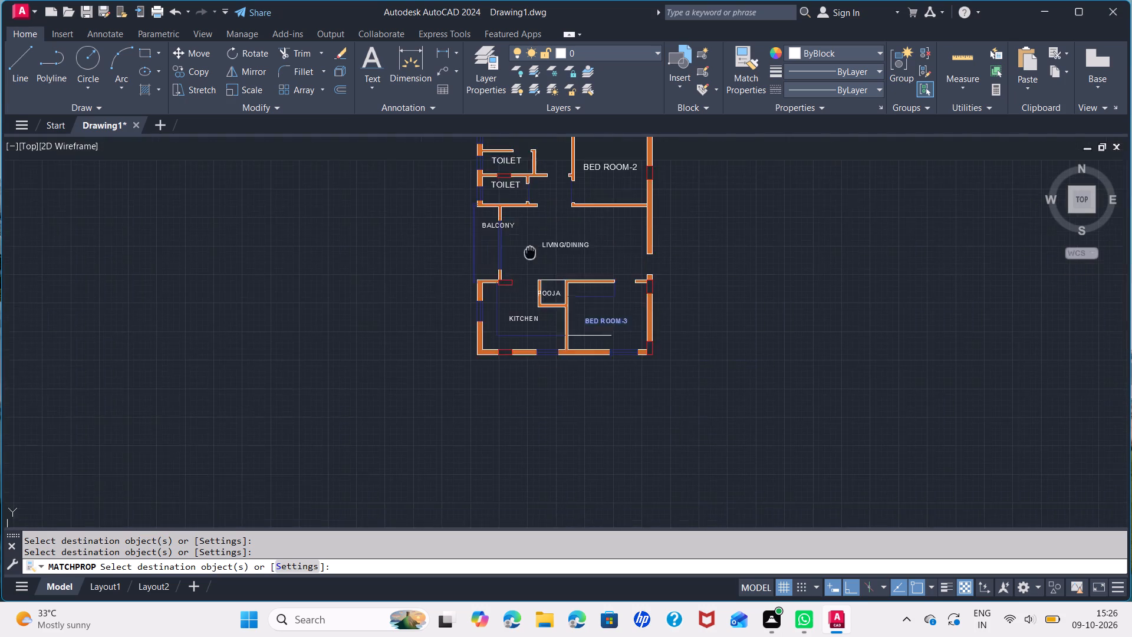
middle_drag(530, 268, 532, 339)
scroll(504, 285, up, 2)
click(506, 274)
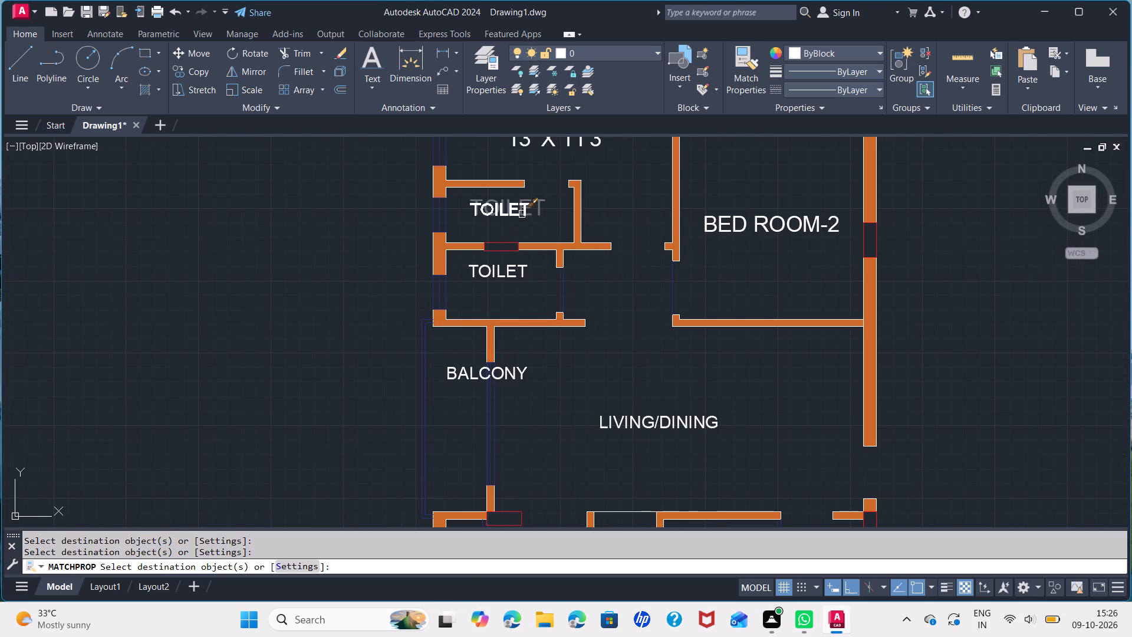
click(522, 214)
click(749, 232)
middle_drag(737, 180, 792, 389)
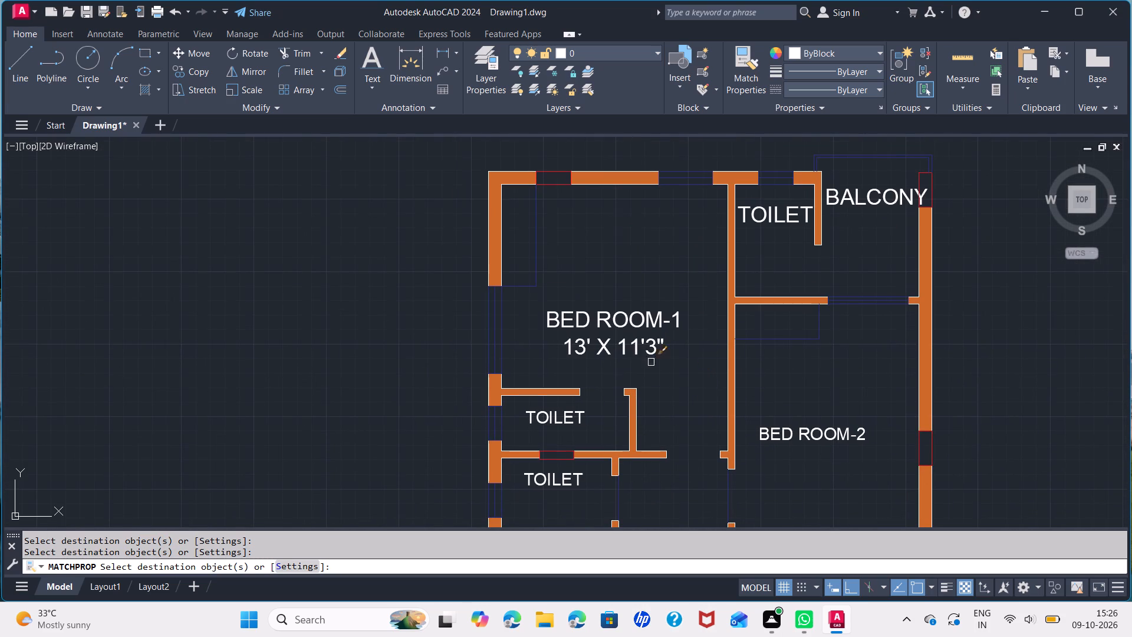
click(640, 347)
click(637, 327)
click(756, 218)
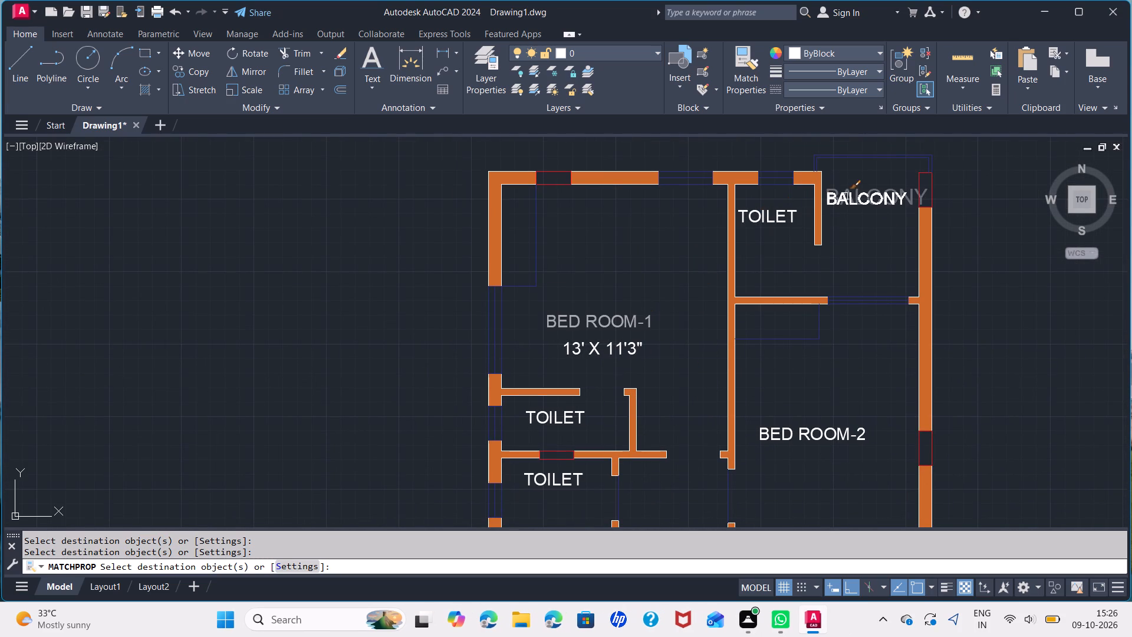
click(877, 188)
key(Escape)
Move the POOJA label slightly right and up so it fits centred between the pooja room's side walls.
scroll(849, 288, down, 1)
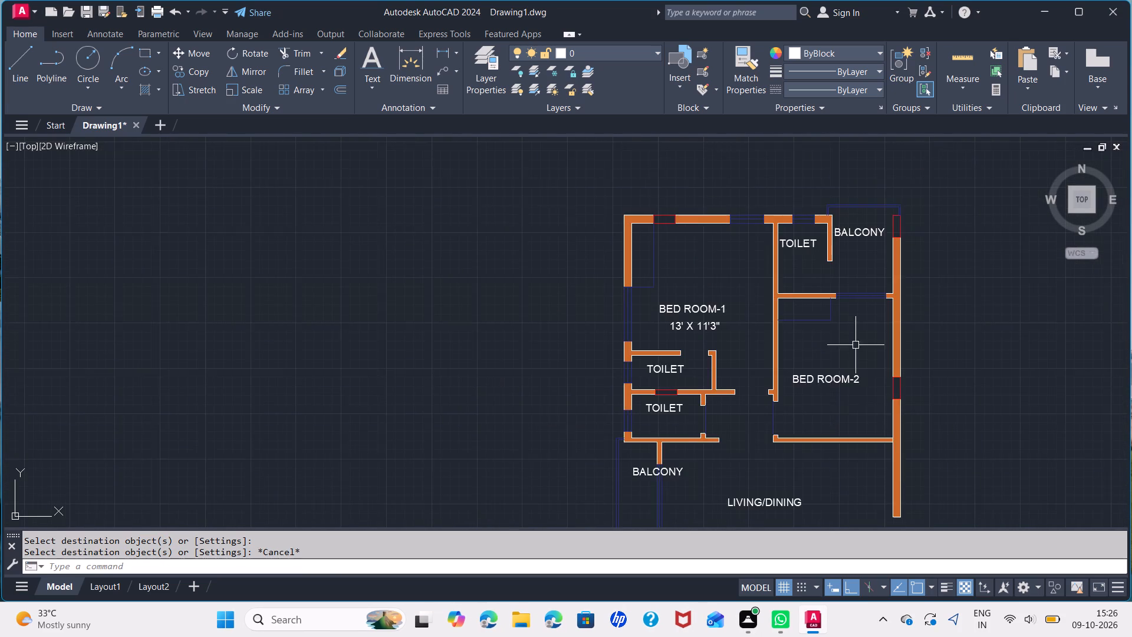
middle_drag(845, 401, 740, 232)
scroll(635, 423, up, 1)
click(618, 405)
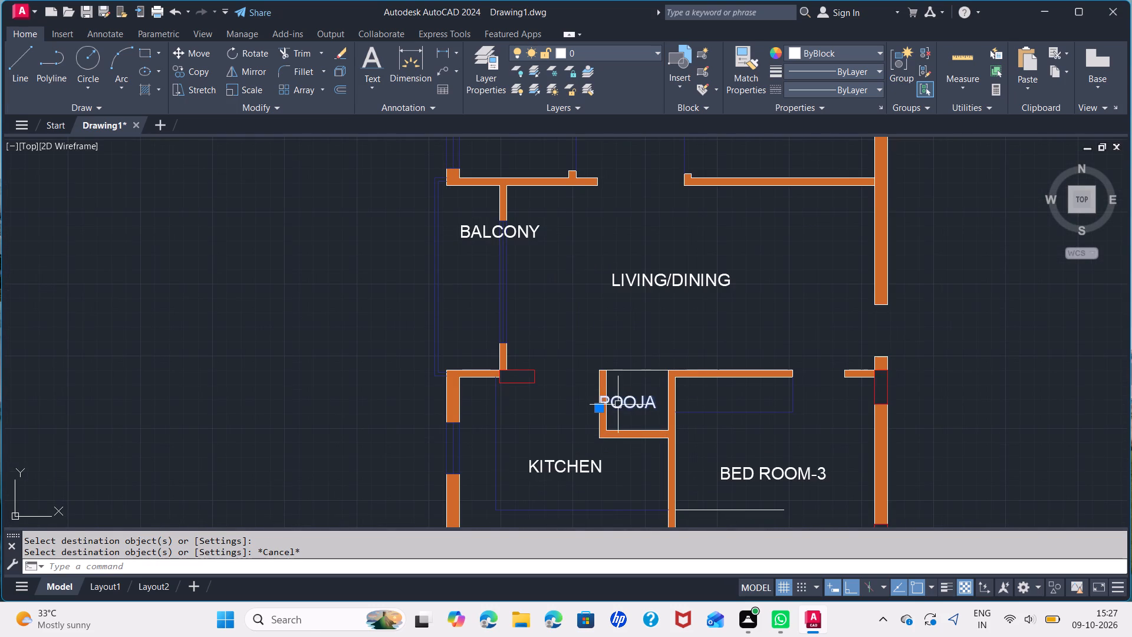
drag(626, 403, 638, 398)
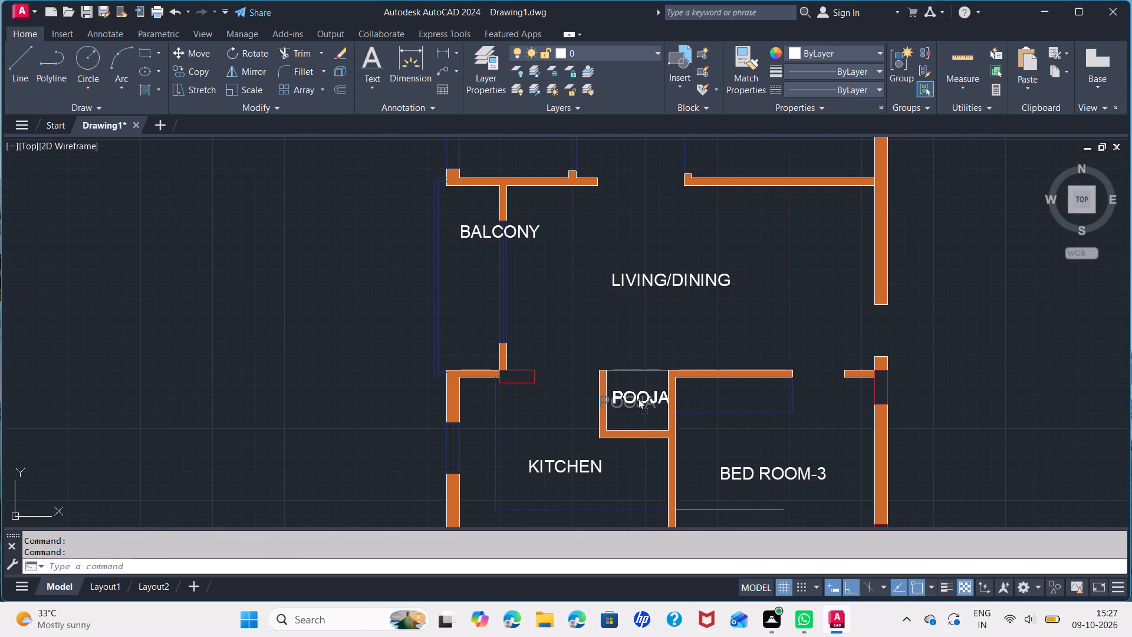
drag(638, 398, 636, 397)
scroll(638, 415, up, 1)
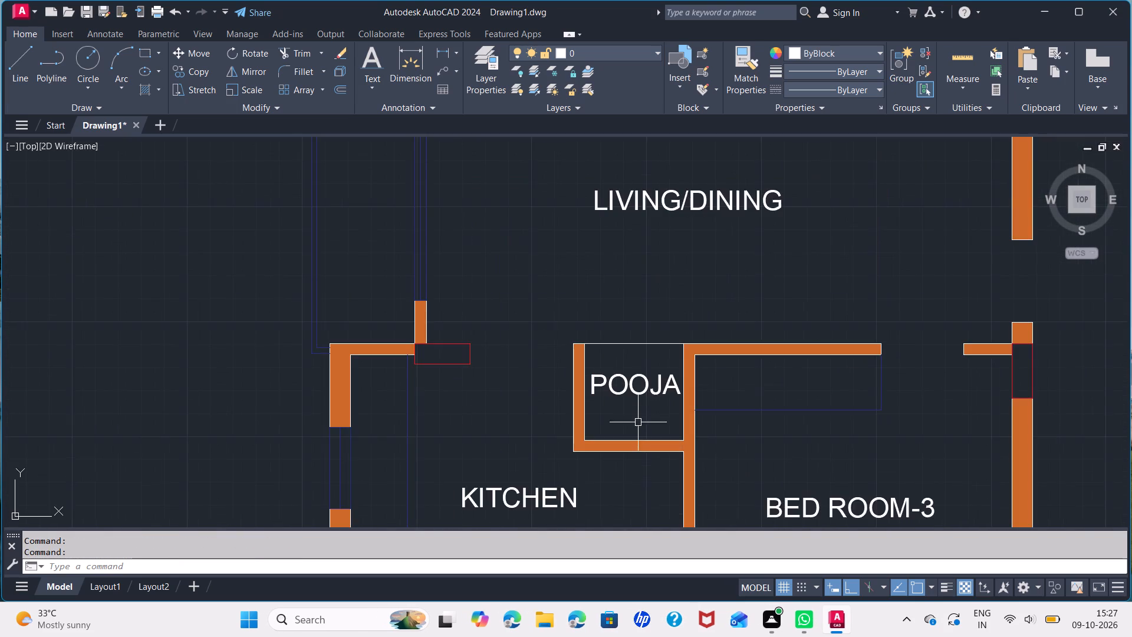
Rotate the BALCONY label beside the living/dining room 90° clockwise about its insertion point, so it reads vertically downwards.
middle_drag(638, 422, 592, 353)
scroll(791, 432, down, 1)
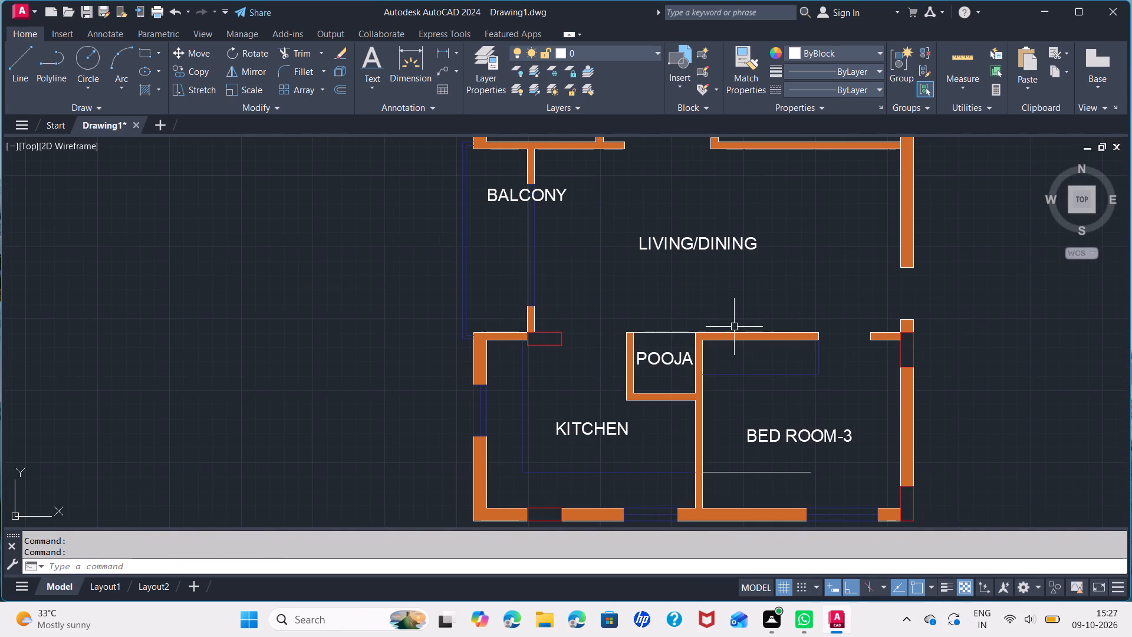
scroll(597, 431, up, 1)
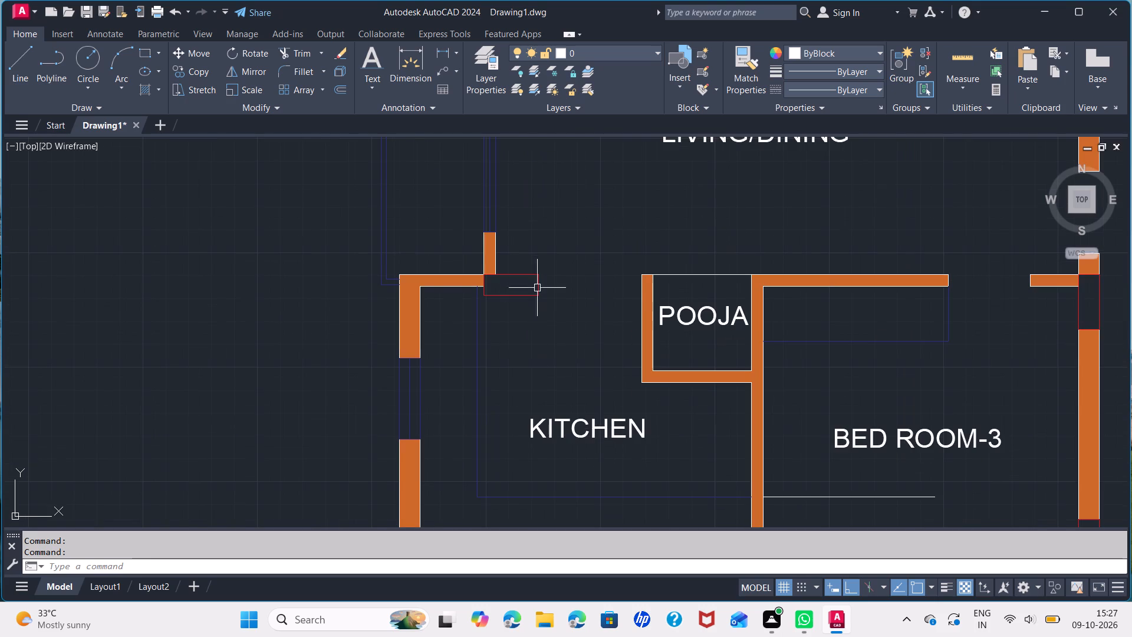
middle_drag(537, 284, 651, 498)
click(634, 267)
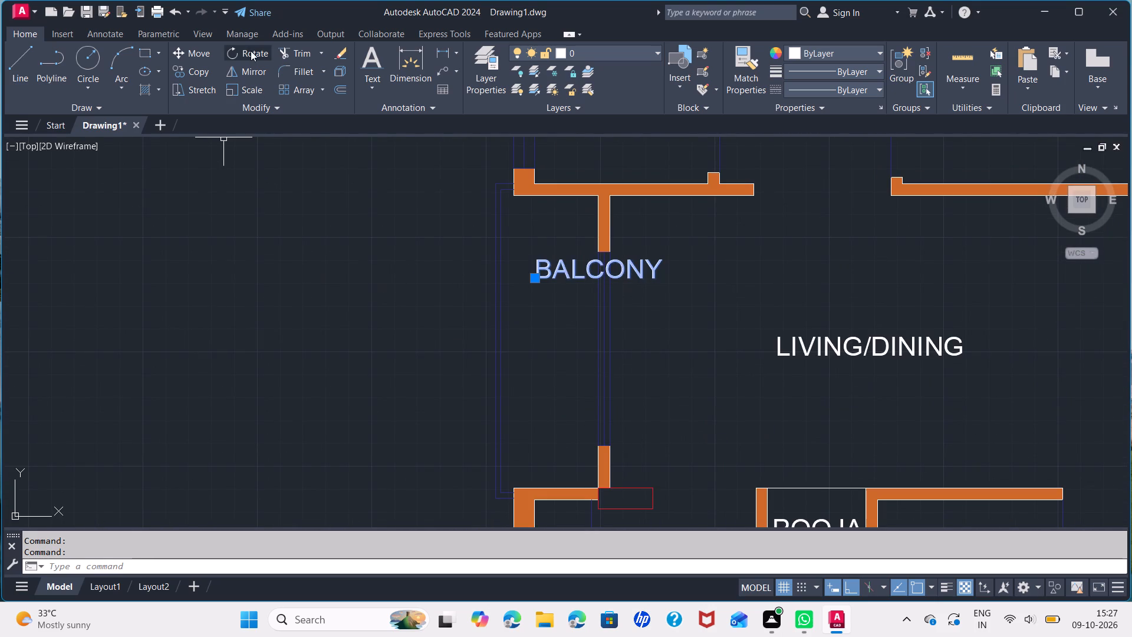
click(249, 50)
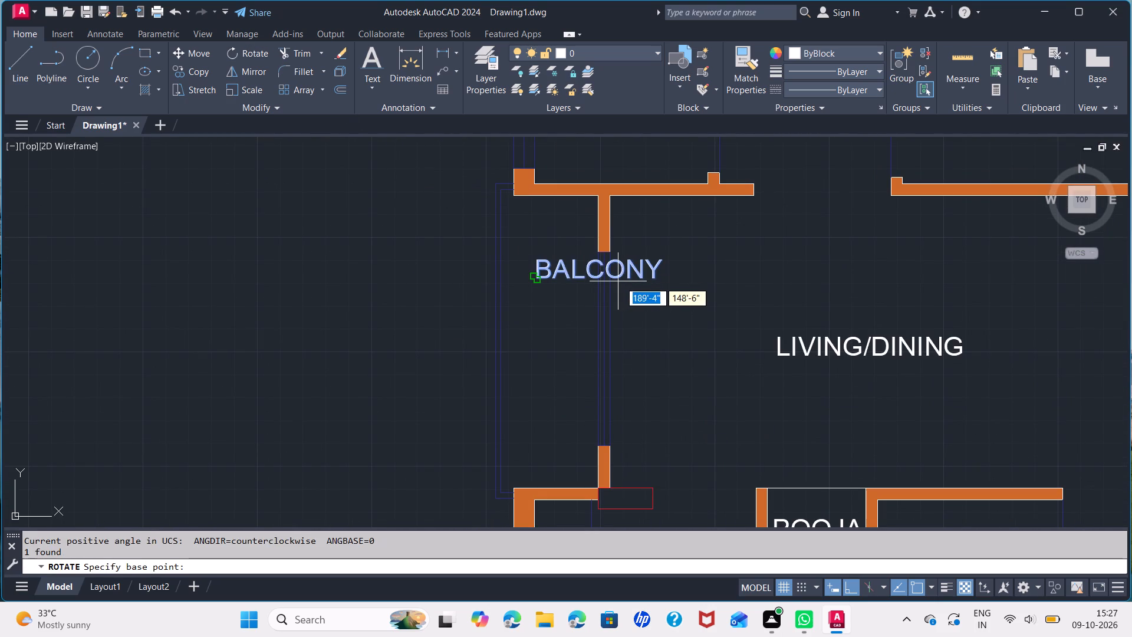
click(539, 251)
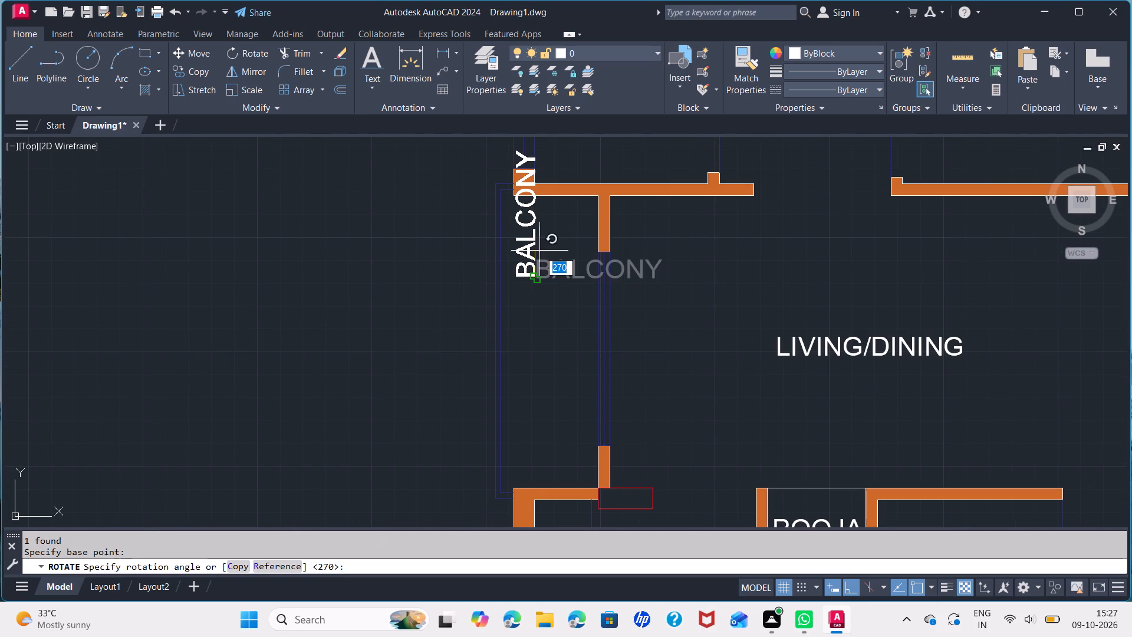
click(531, 391)
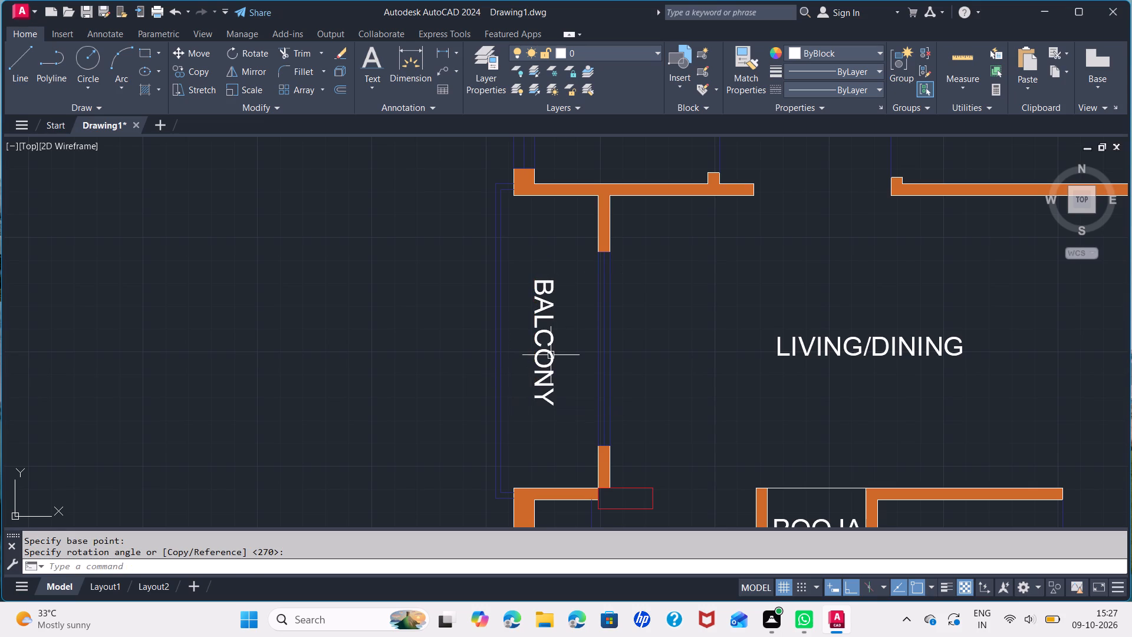
Move the upper BALCONY label slightly down and right, centring it between the balcony's side walls.
scroll(557, 350, down, 2)
middle_drag(652, 313, 580, 461)
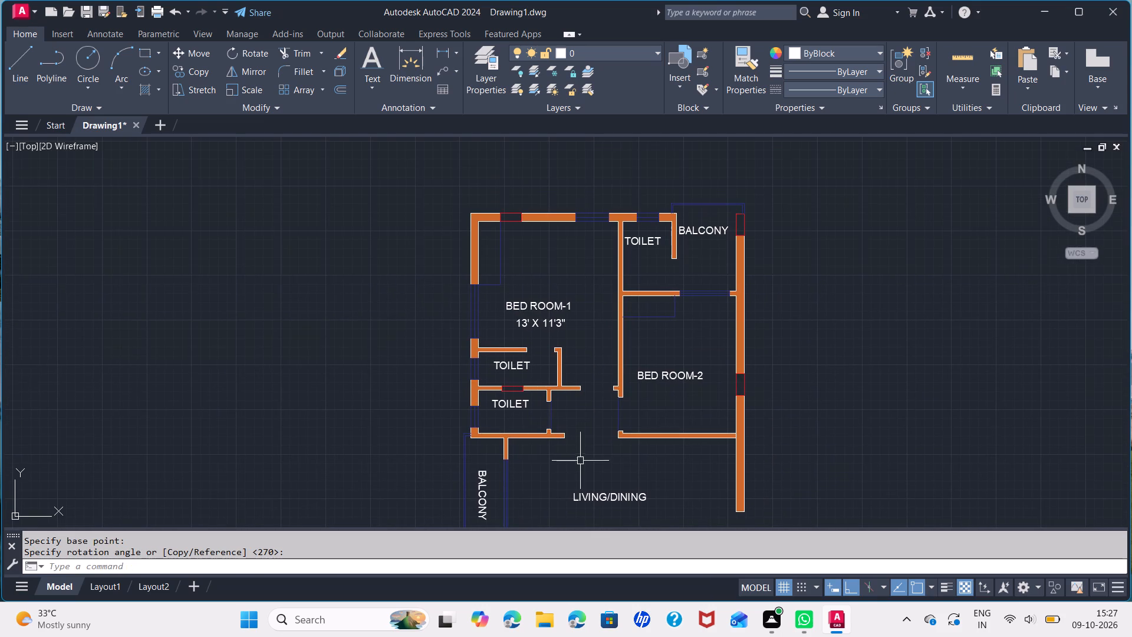
click(703, 231)
drag(707, 232, 710, 234)
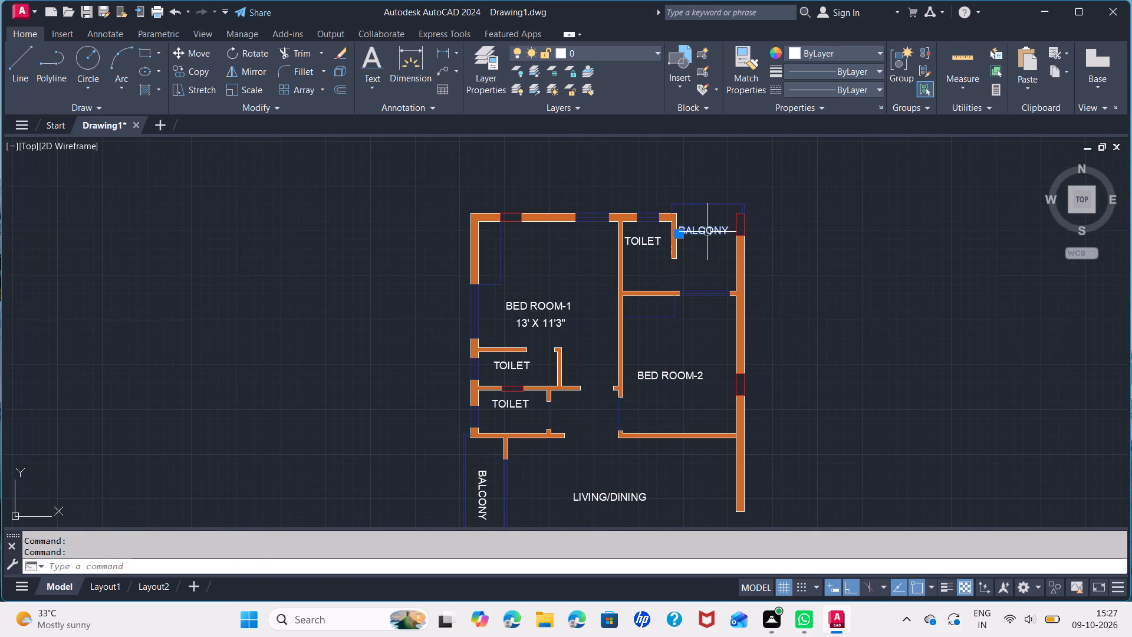
drag(710, 234, 710, 248)
Move the TOILET label beside the upper balcony slightly right and up, centring it between the toilet's side walls.
scroll(657, 257, up, 2)
click(625, 217)
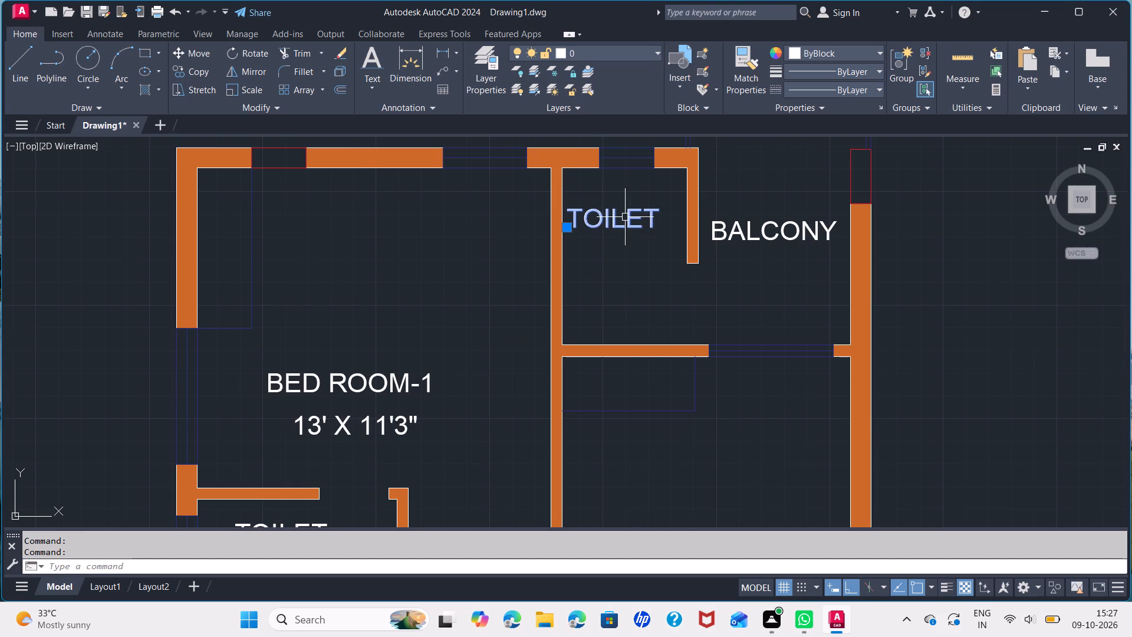
drag(618, 220, 630, 216)
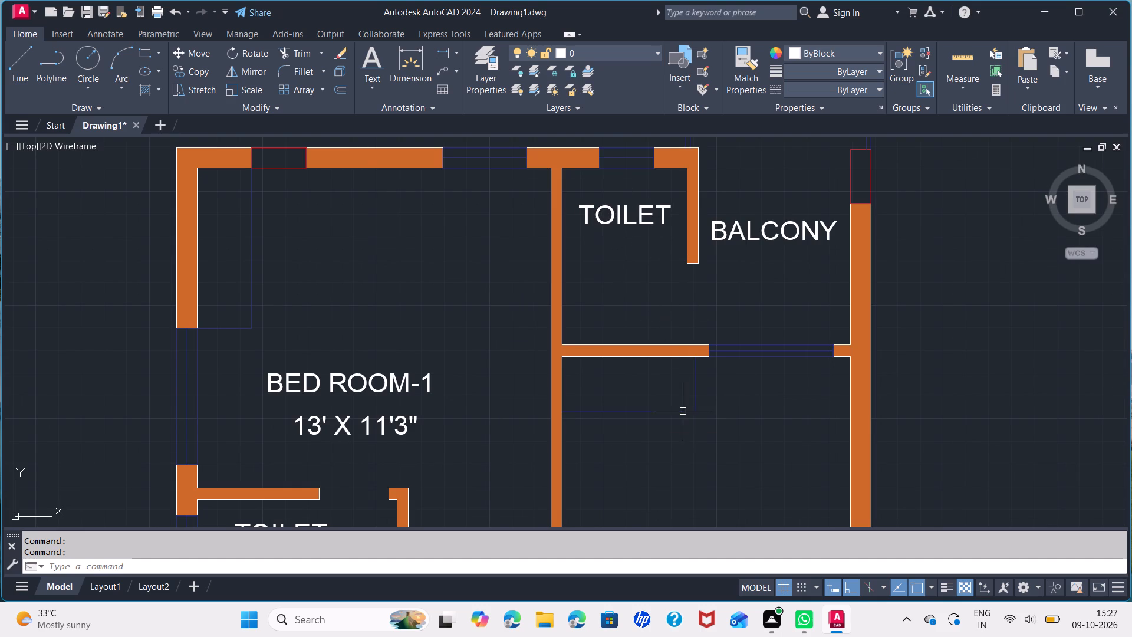
Move the BED ROOM-2 label slightly right and up, centring it across the bedroom.
middle_drag(682, 412, 653, 221)
click(680, 367)
drag(668, 370, 676, 367)
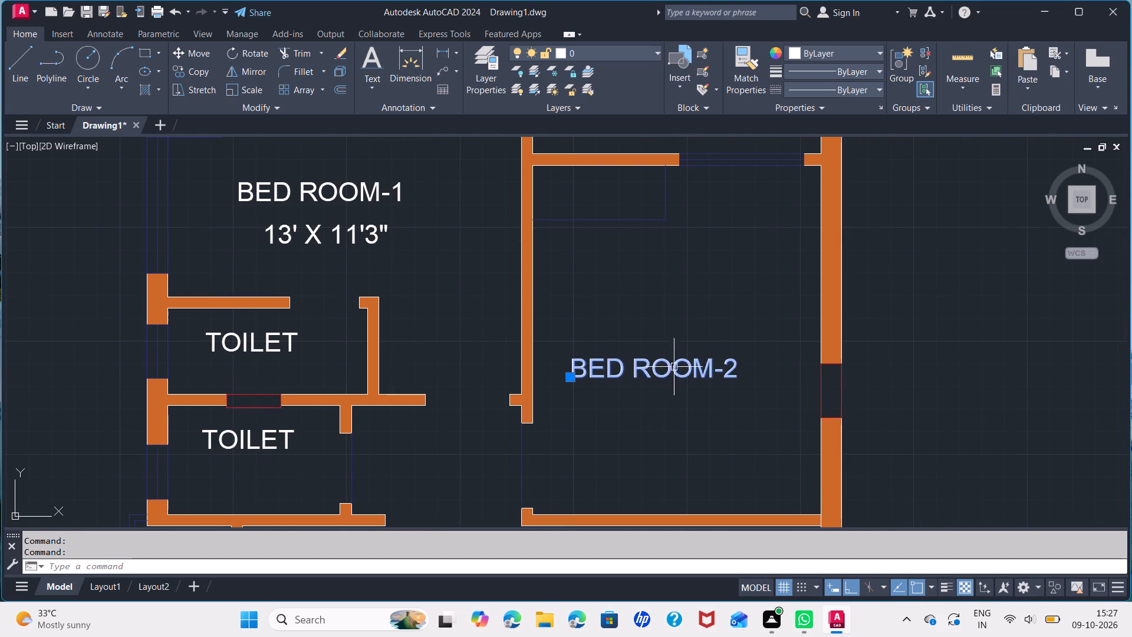
drag(676, 367, 692, 361)
Copy BED ROOM-1's size text with Ortho off, placing copies beneath the upper TOILET, upper BALCONY and BED ROOM-2 labels.
scroll(692, 361, down, 1)
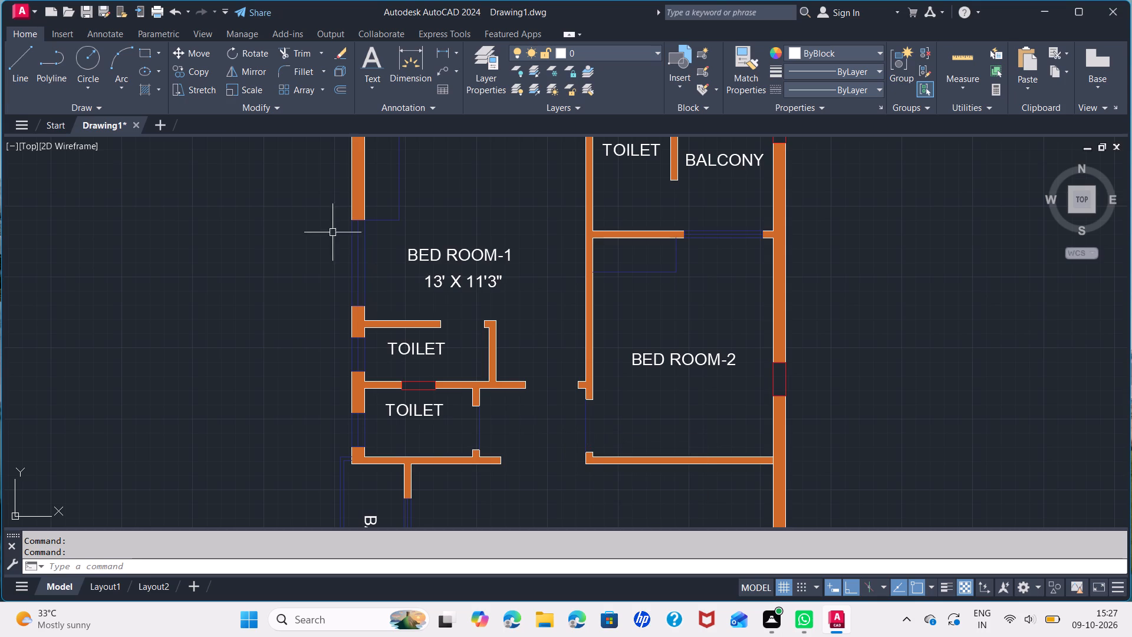
click(476, 281)
key(c)
key(o)
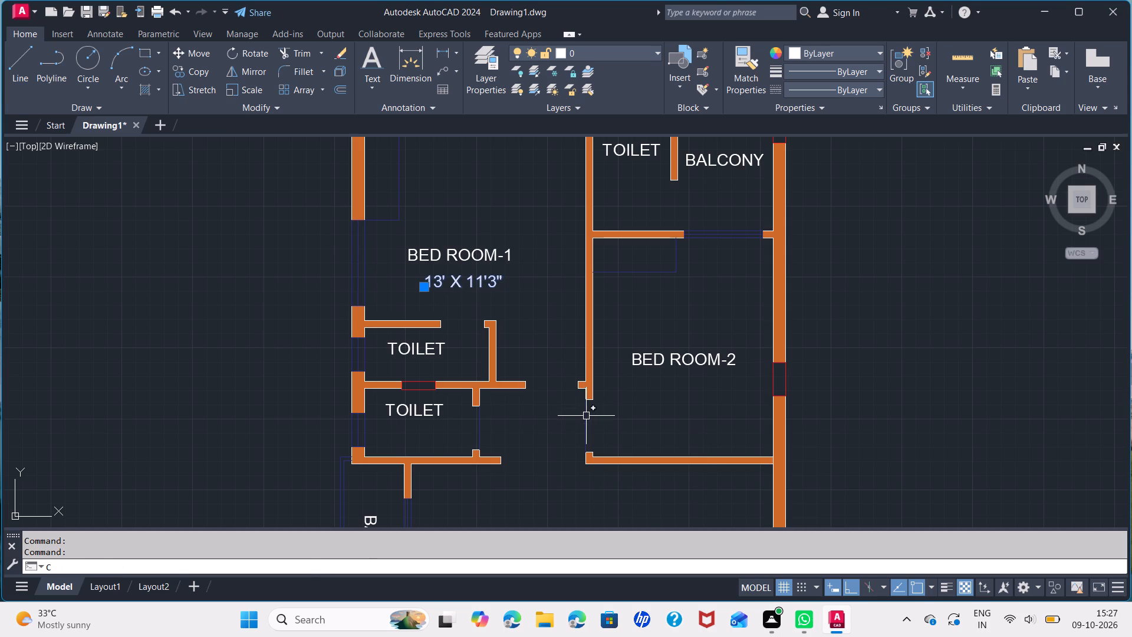
key(Return)
click(851, 593)
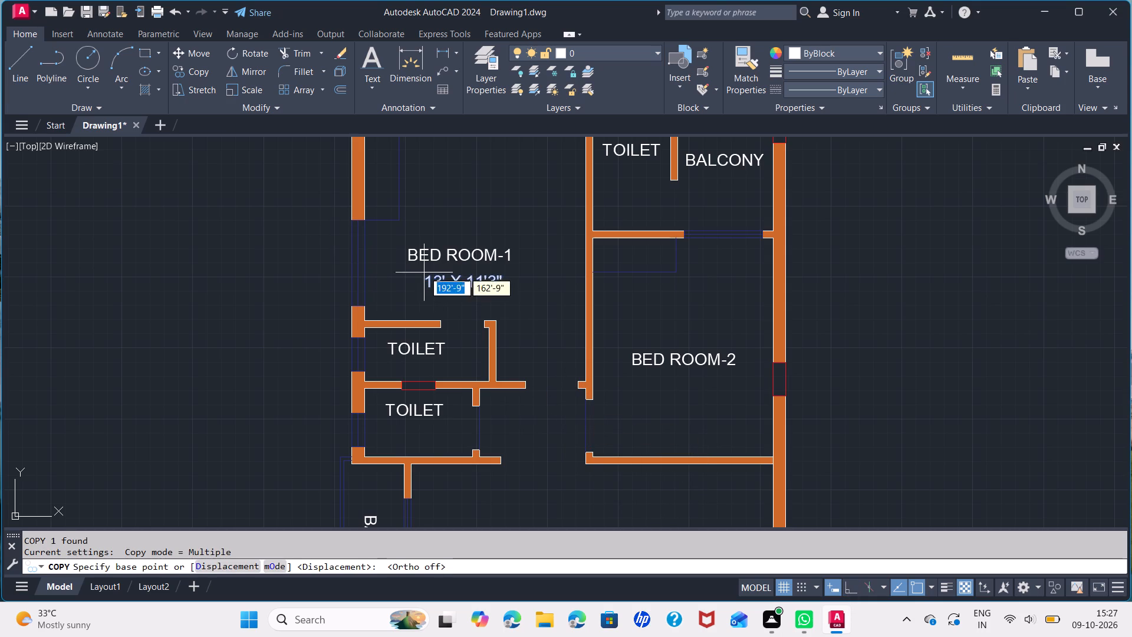
click(461, 284)
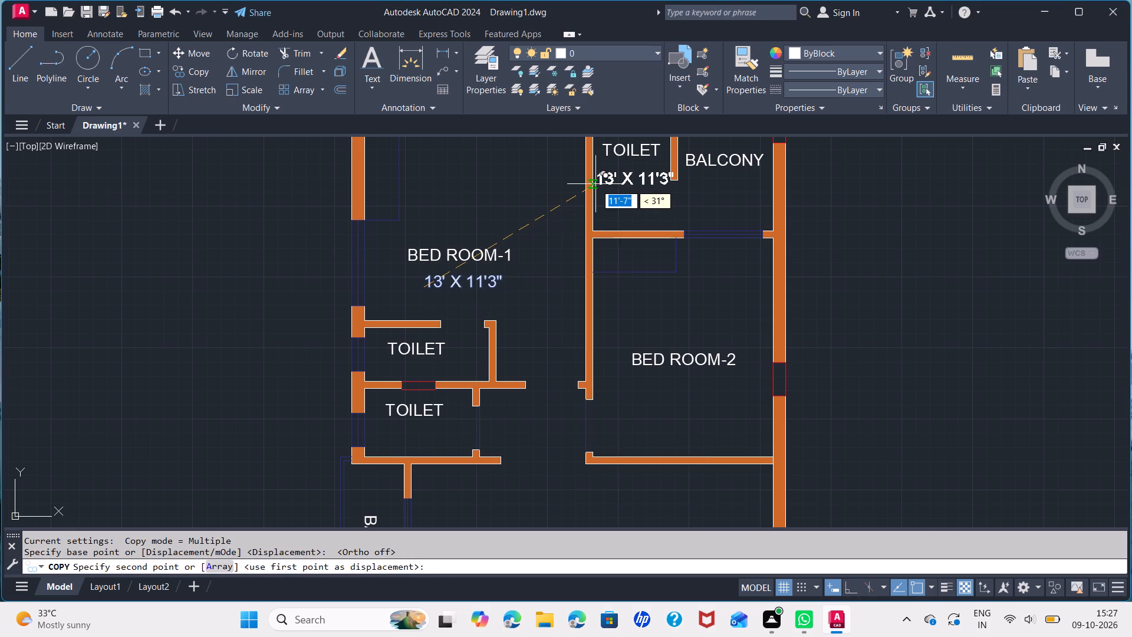
click(595, 177)
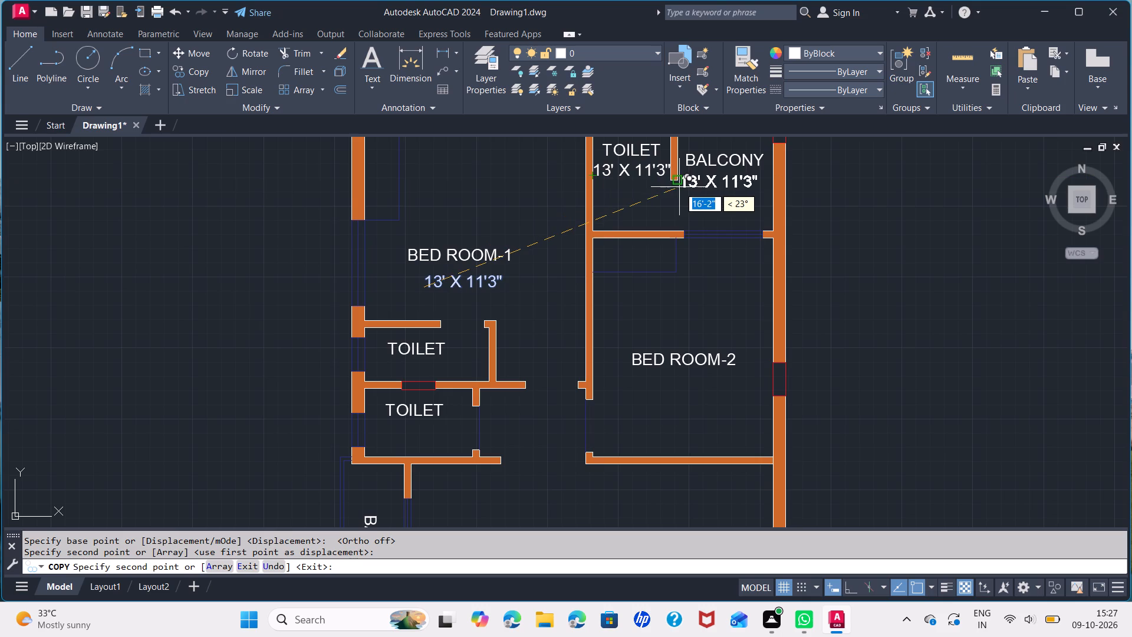
click(687, 188)
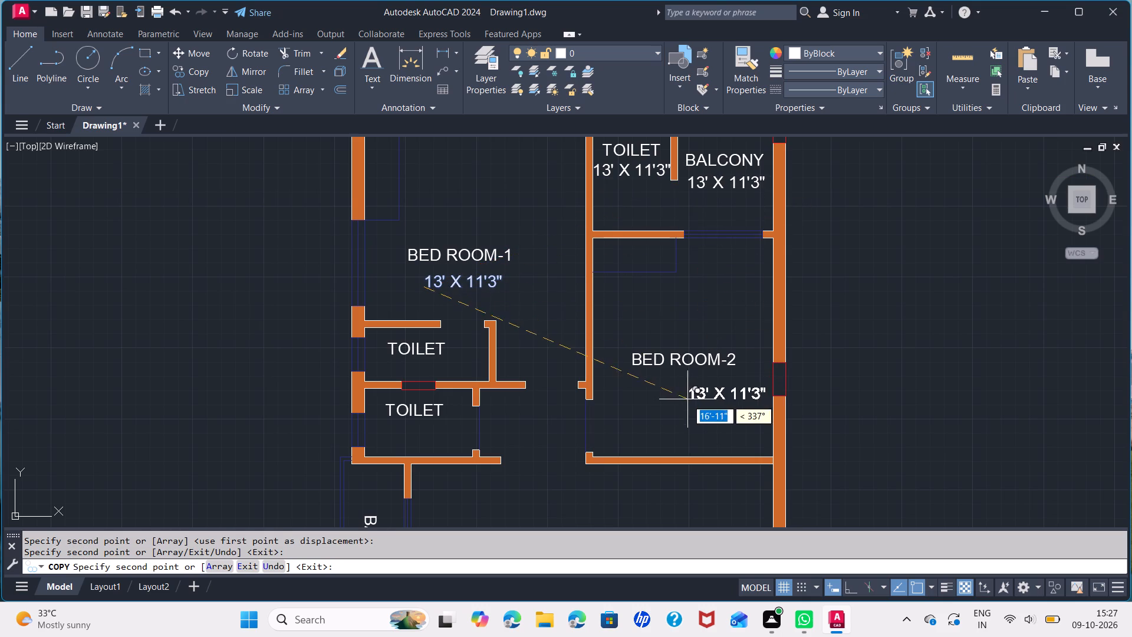
click(643, 382)
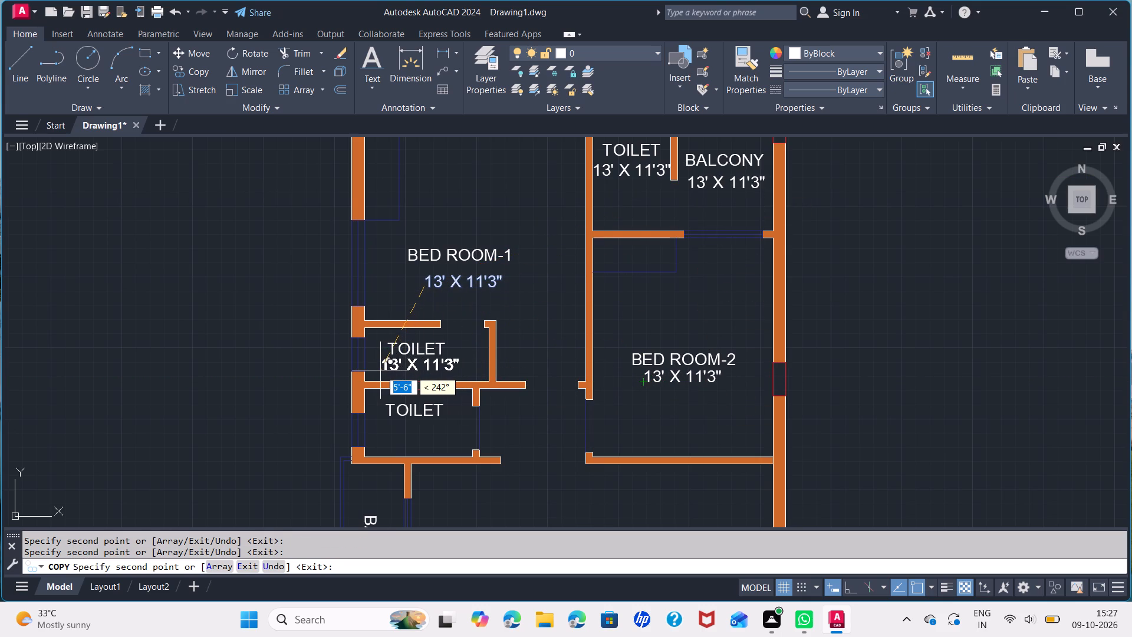
Place more copies of the size text beneath both TOILET labels below BED ROOM-1, beneath LIVING/DINING, and beside the vertical BALCONY label.
click(379, 372)
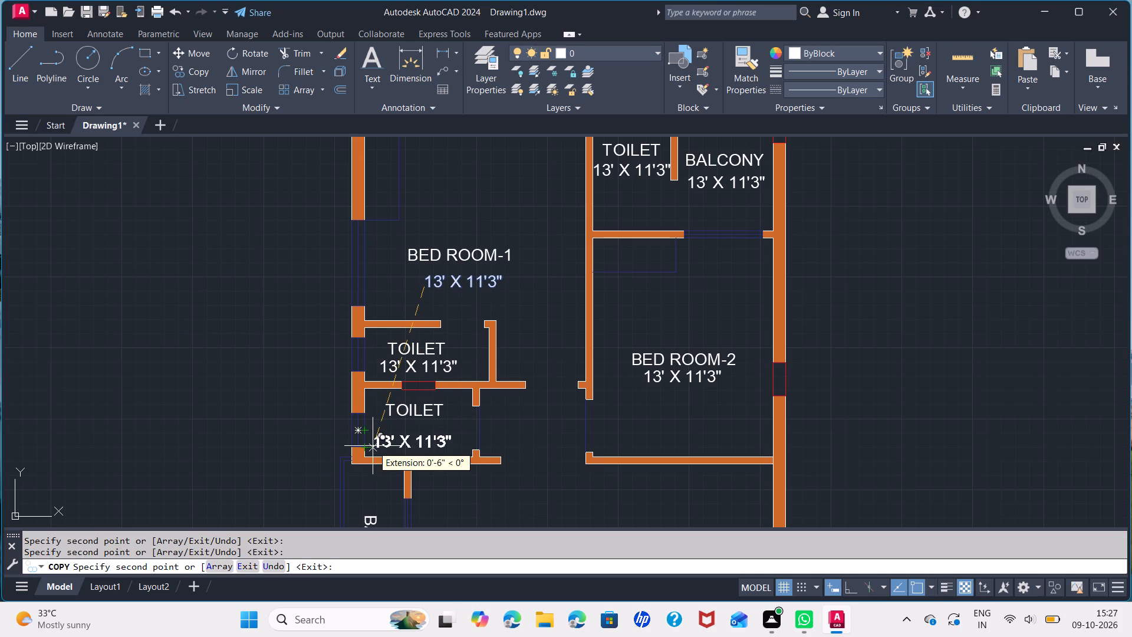
scroll(377, 439, up, 2)
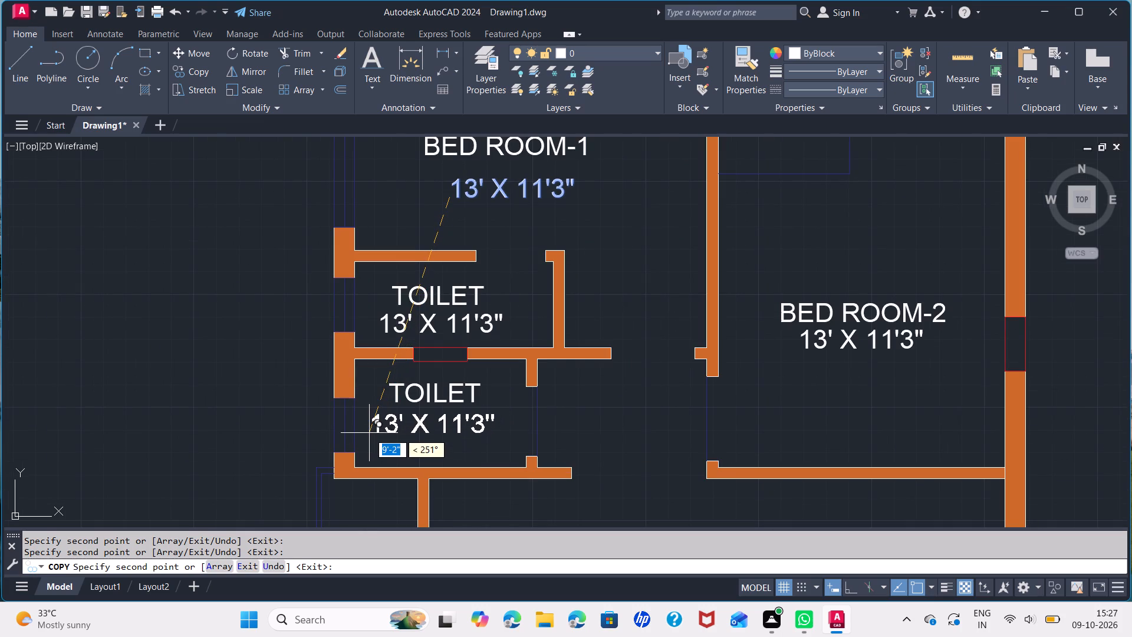
click(371, 435)
middle_drag(538, 477, 518, 300)
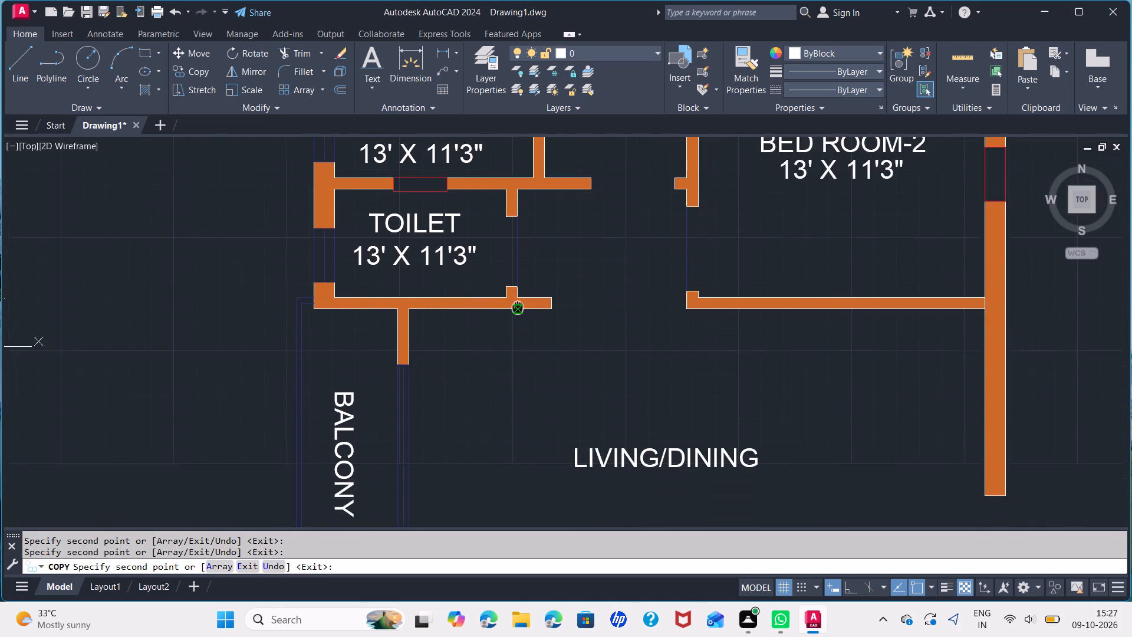
middle_drag(518, 300, 518, 242)
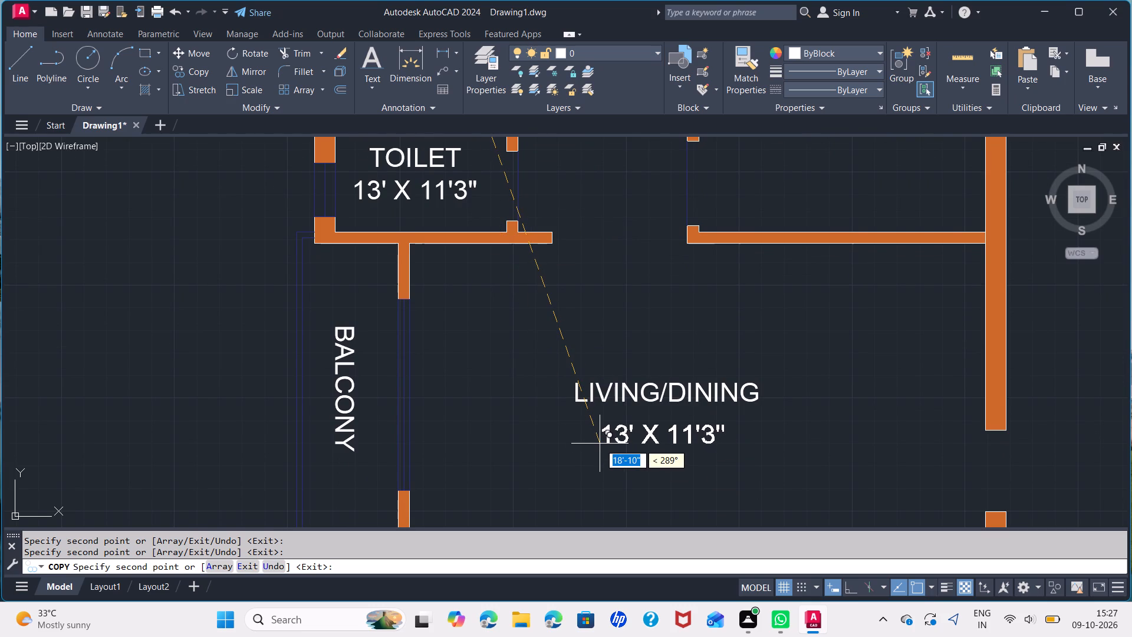
click(600, 442)
scroll(473, 445, down, 1)
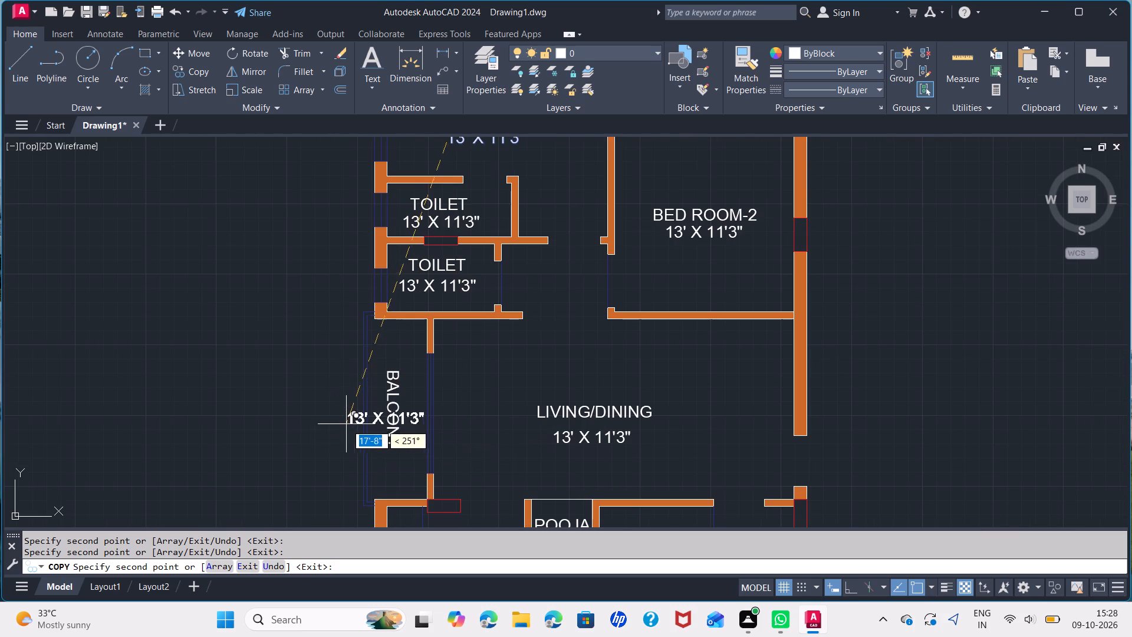
click(304, 413)
Place the remaining copies of the size text beneath the POOJA, KITCHEN and BED ROOM-3 labels, and finish copying.
scroll(529, 426, down, 1)
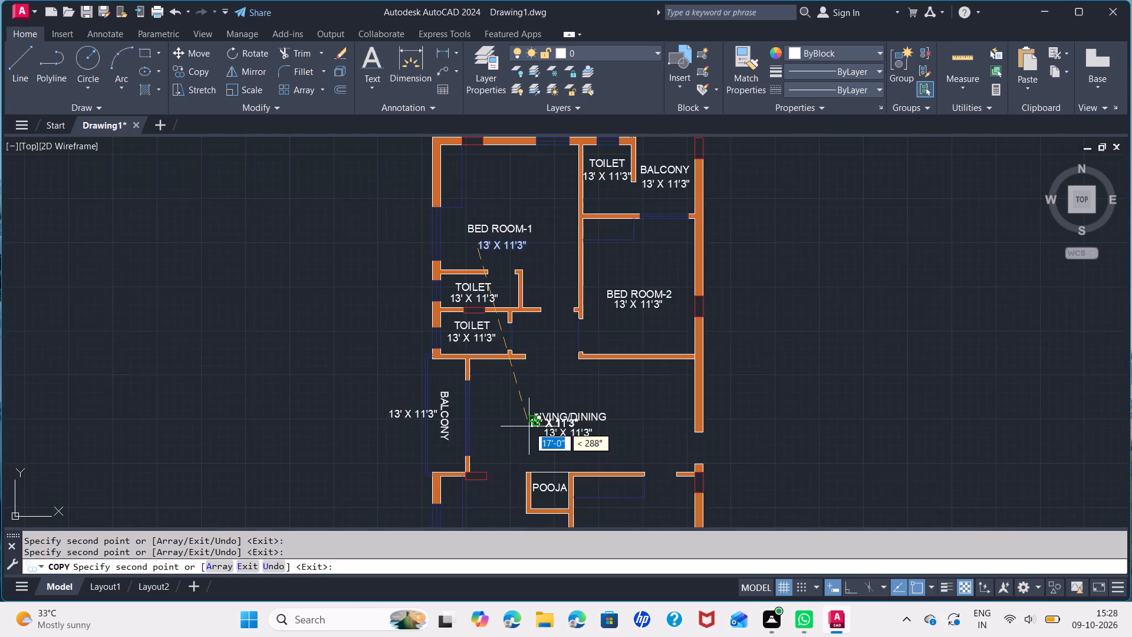
middle_drag(529, 418, 538, 241)
scroll(551, 331, up, 5)
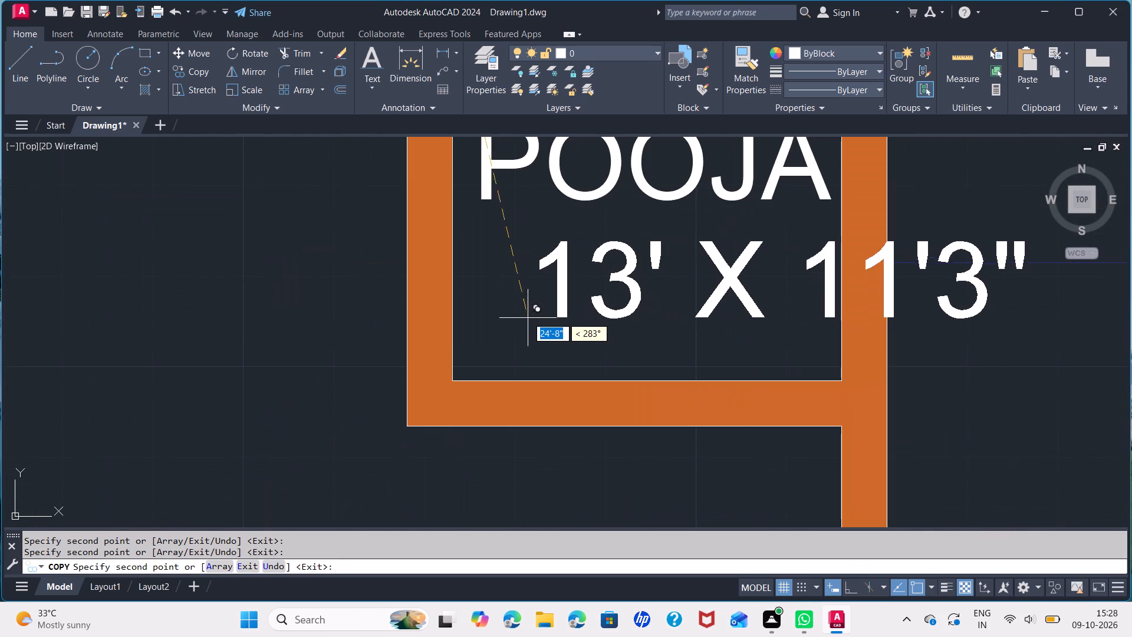
click(443, 314)
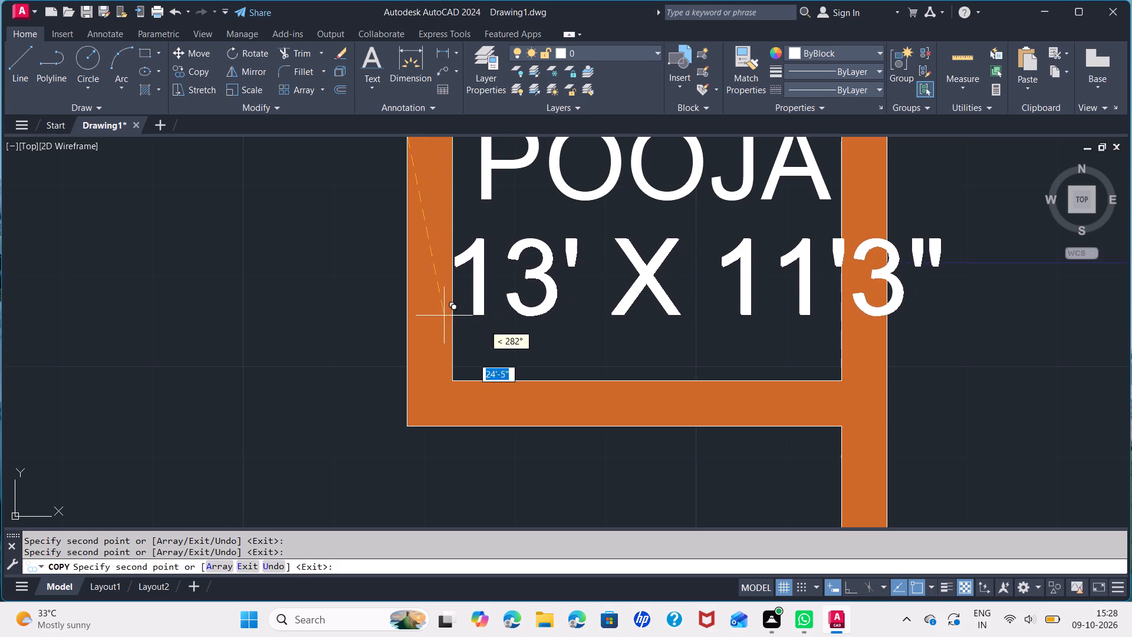
scroll(524, 390, down, 3)
middle_drag(527, 421, 514, 327)
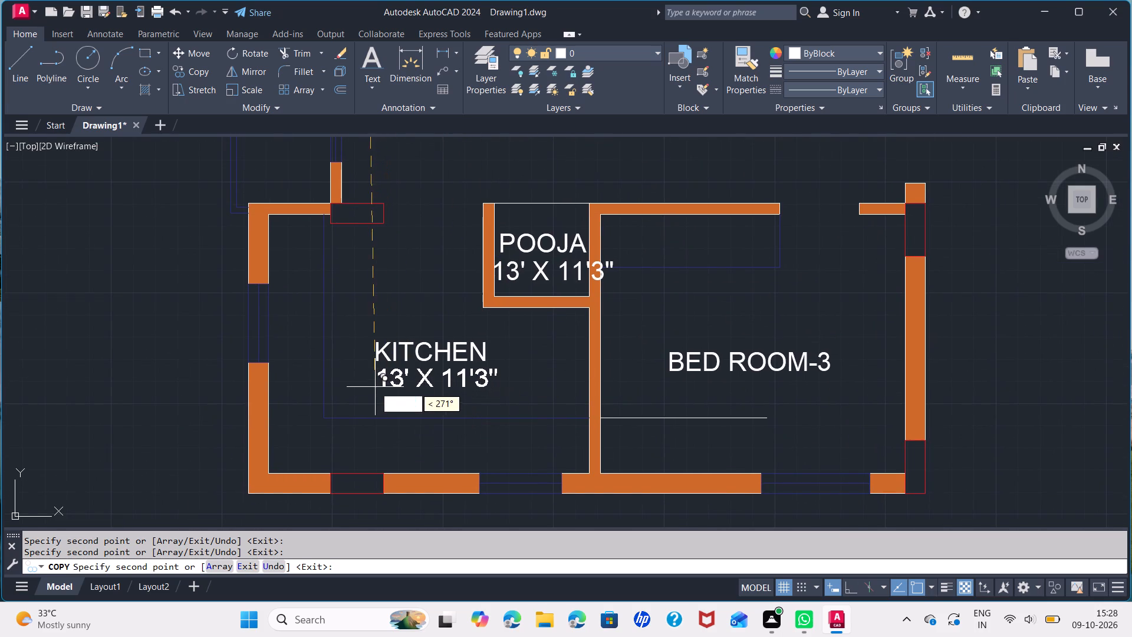
click(367, 385)
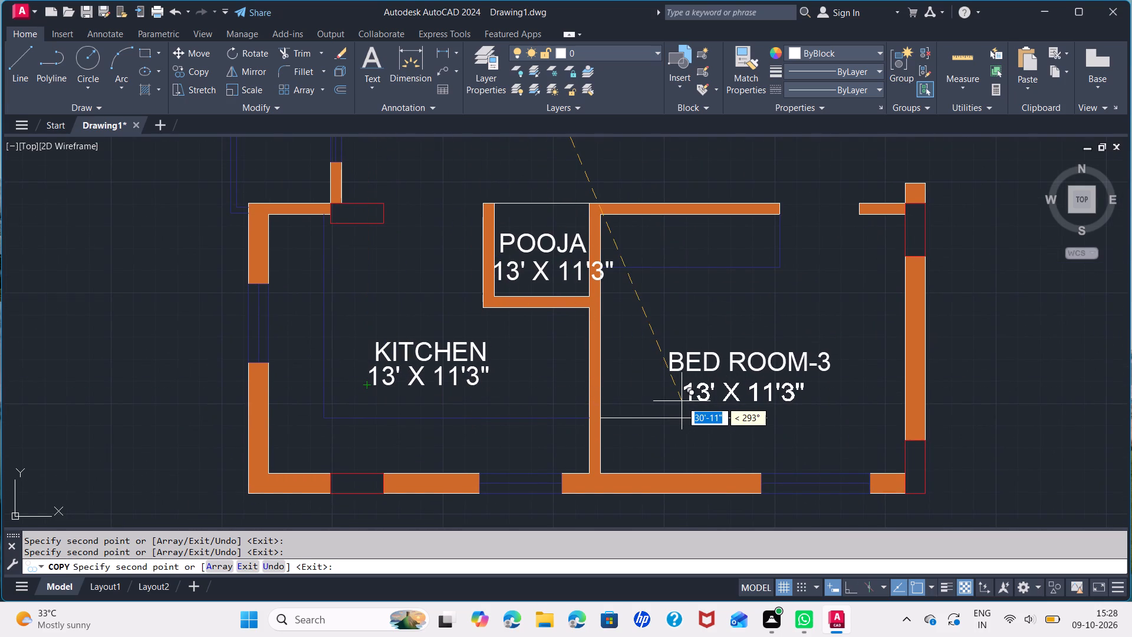
click(688, 401)
key(Escape)
Change the size text under the upper TOILET label beside the balcony to 4'6" X 6'6".
scroll(683, 389, down, 3)
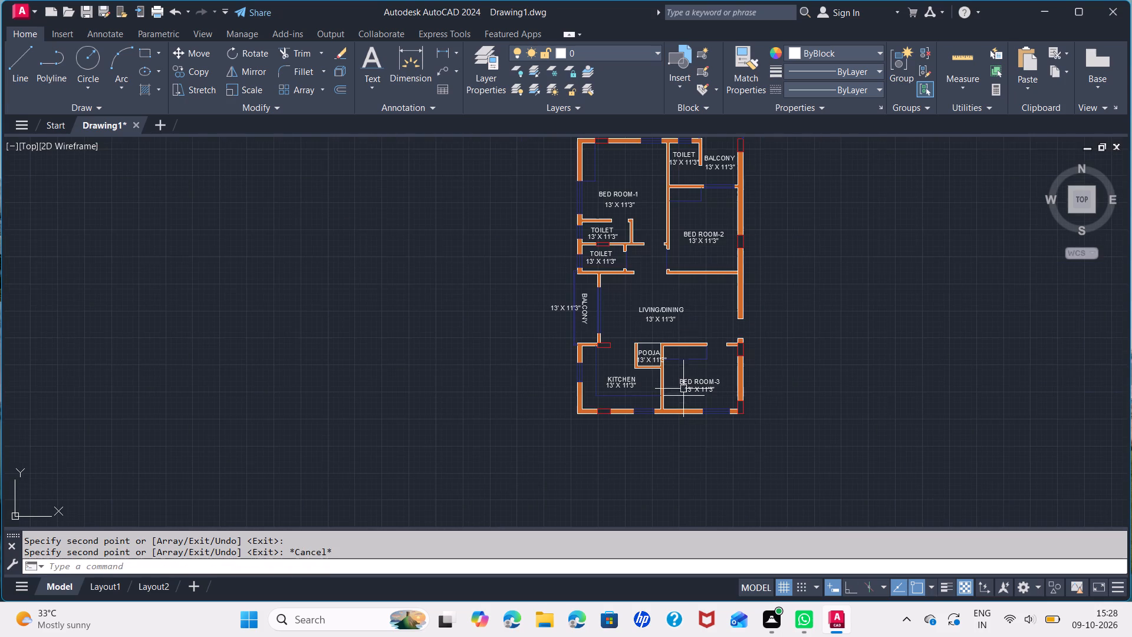
middle_drag(668, 294, 655, 489)
scroll(626, 410, up, 2)
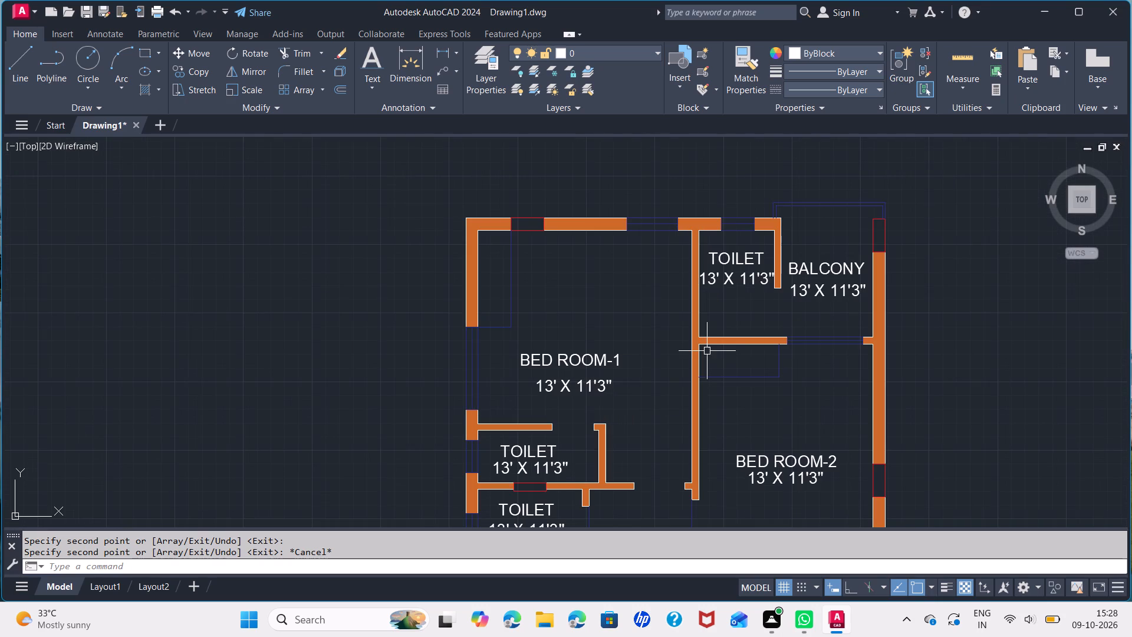
double_click(732, 282)
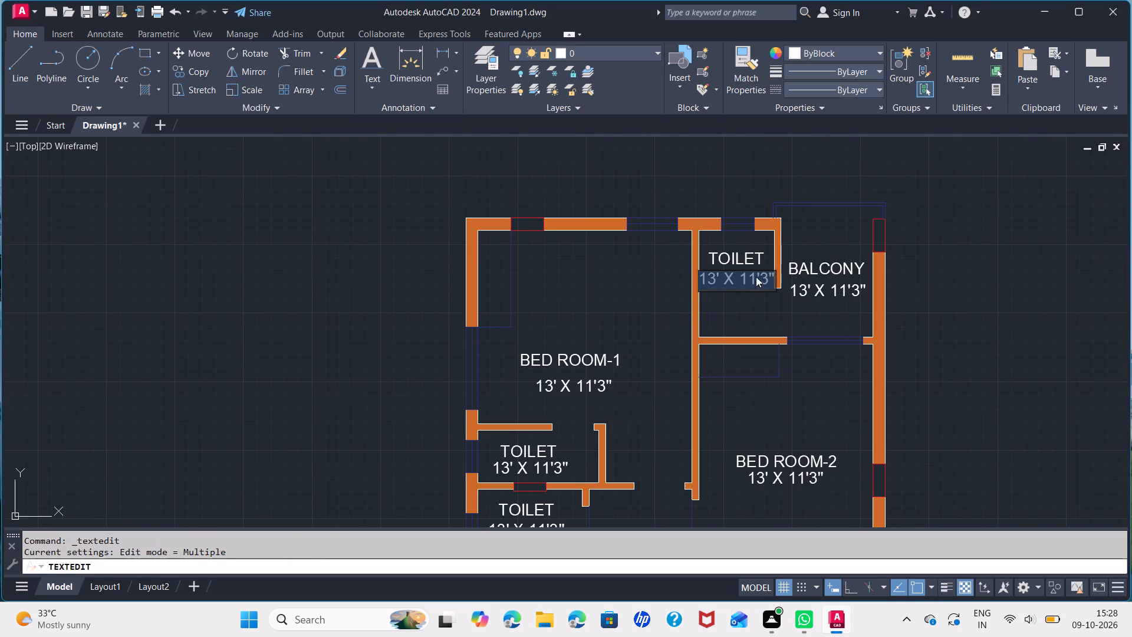
key(BackSpace)
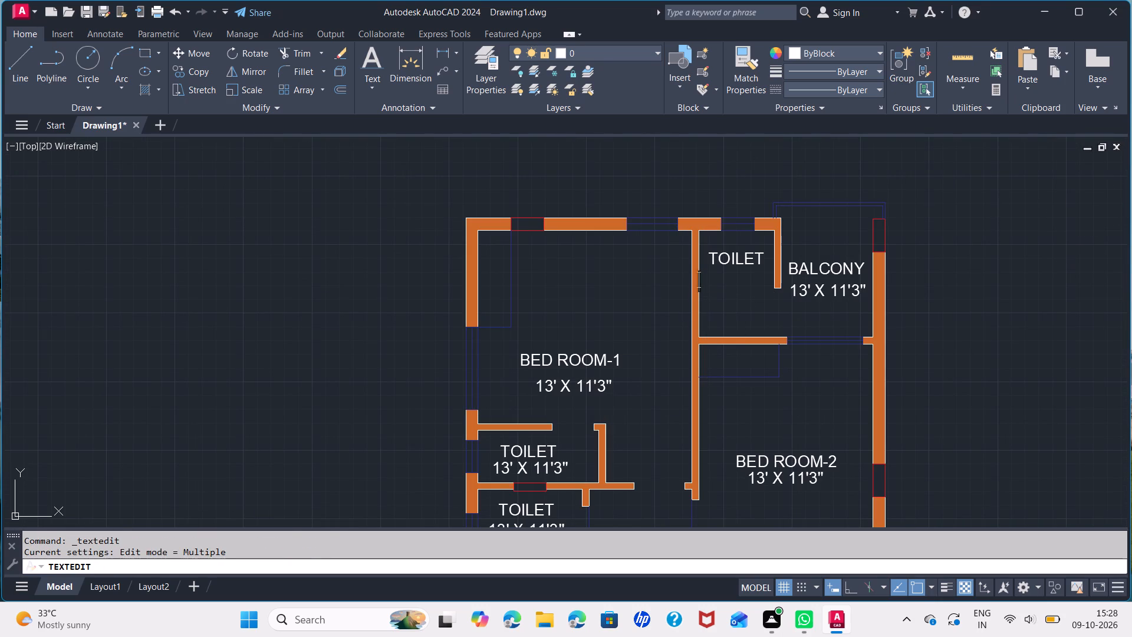
key(4)
key(apostrophe)
key(6)
key(shift+quotedbl)
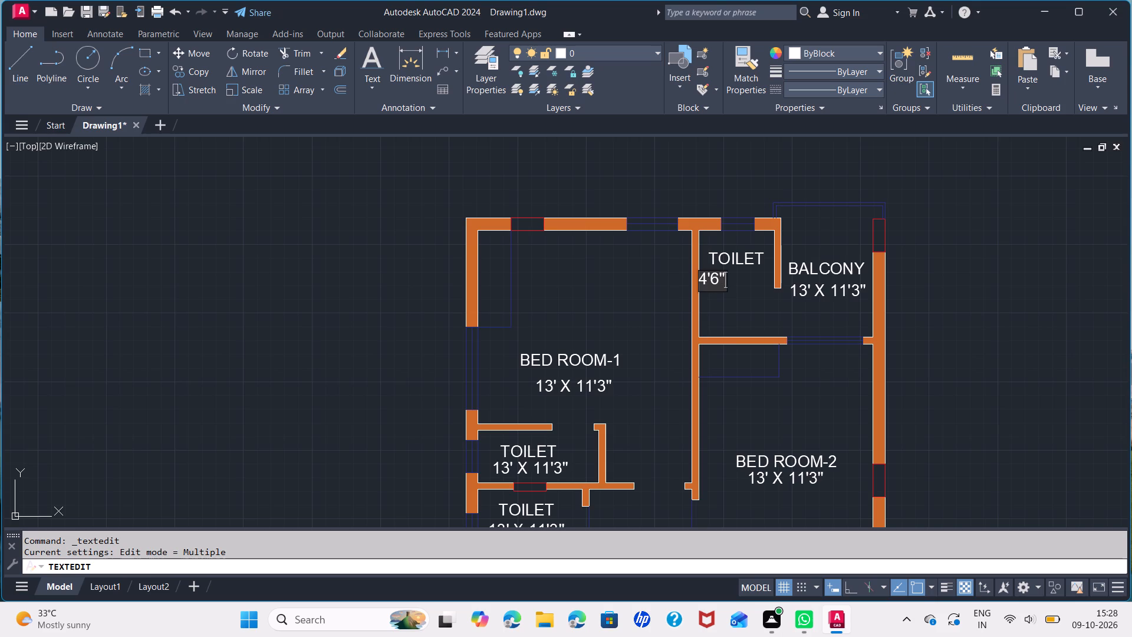
key(space)
text(X)
key(space)
key(6)
text('6")
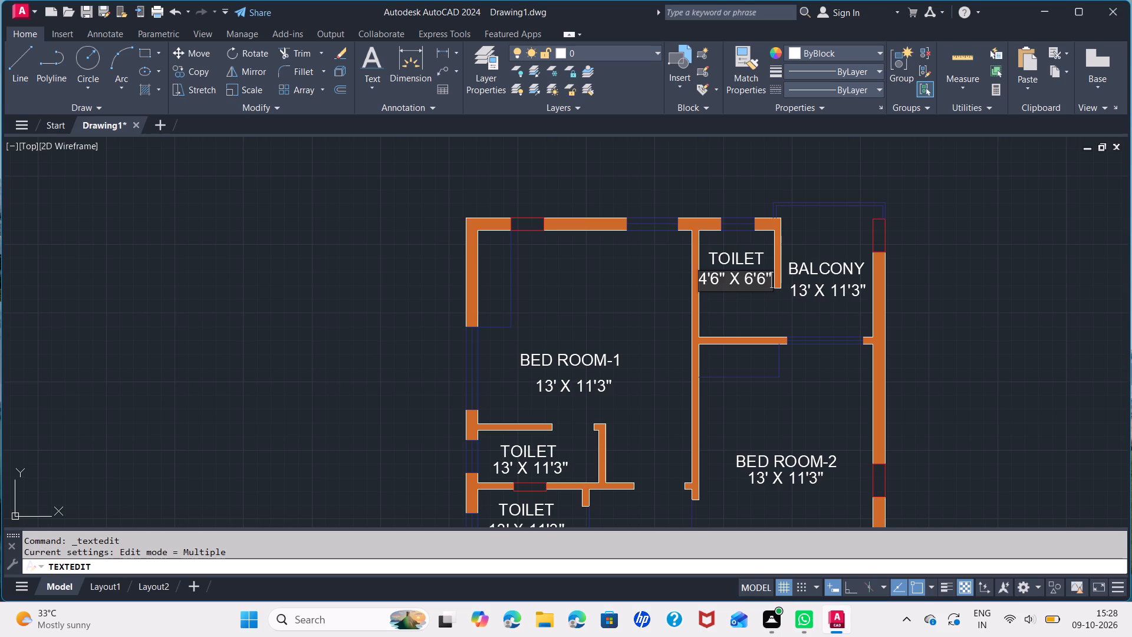
click(819, 294)
Change the size text under the upper BALCONY label to 6' X 6'6".
click(822, 287)
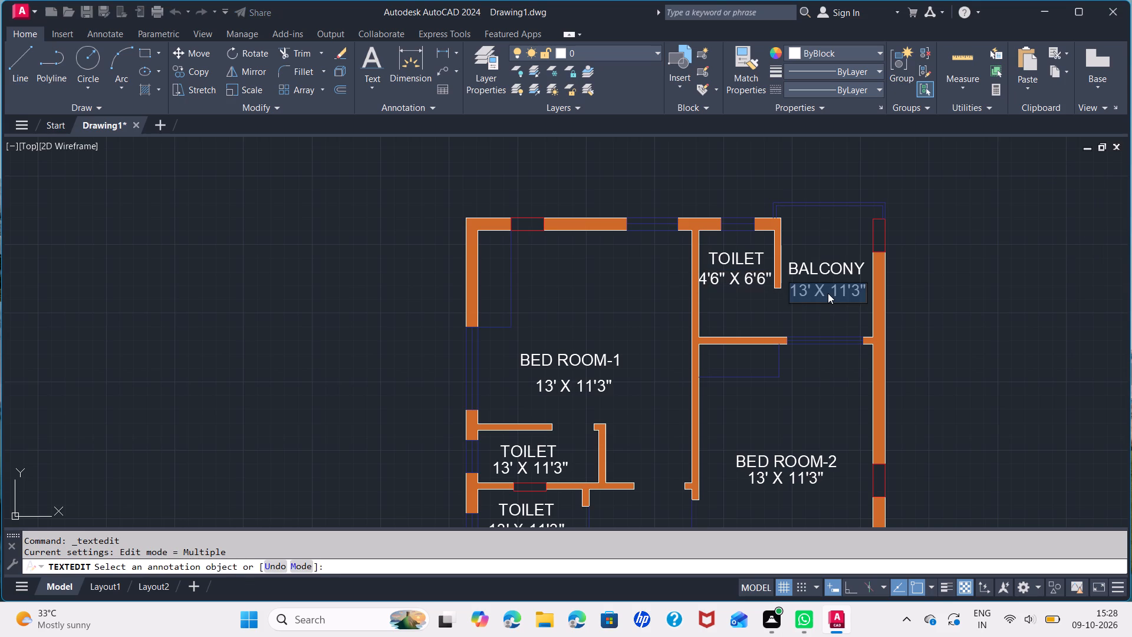
key(BackSpace)
text(6' X)
key(space)
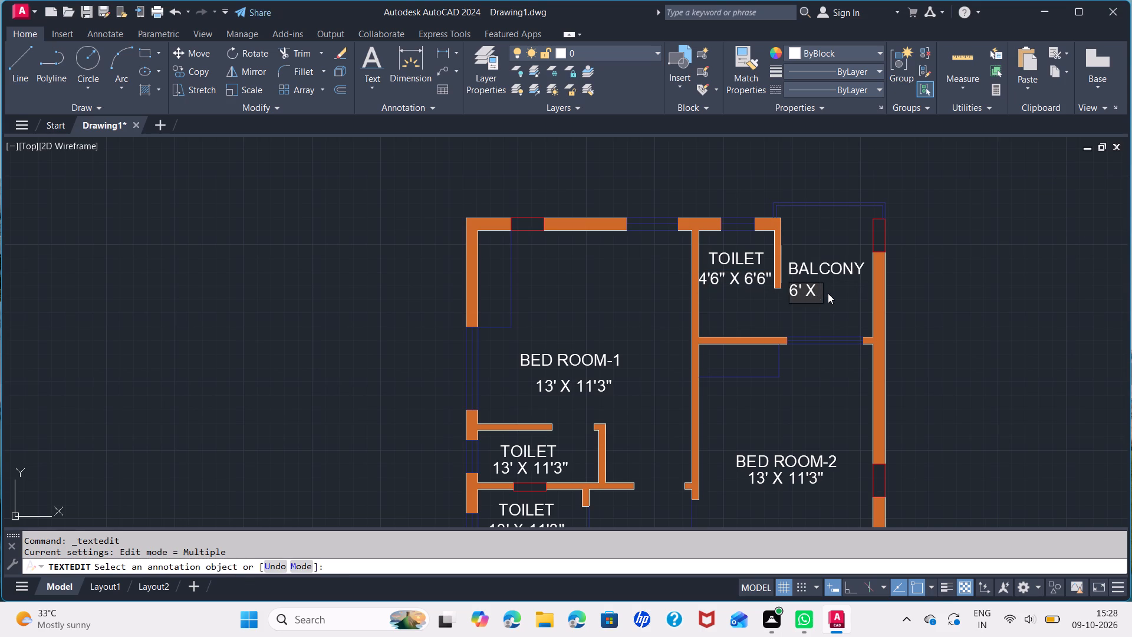
key(6)
key(apostrophe)
key(6)
key(shift+quotedbl)
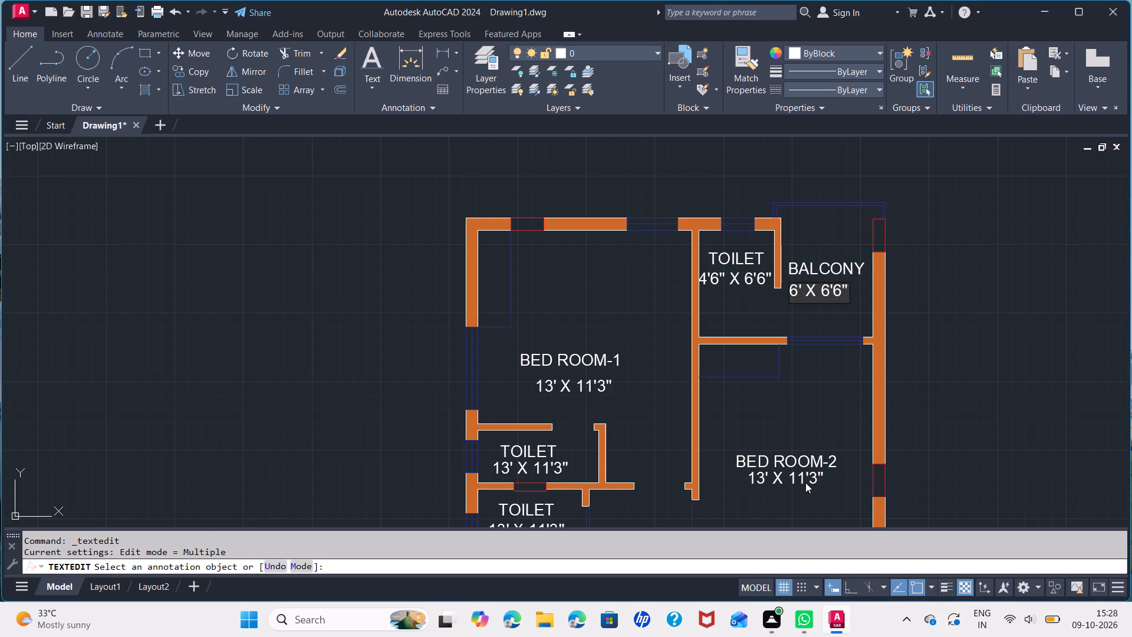
click(805, 482)
Change the size text under the BED ROOM-2 label to 11' X 13'3".
click(805, 482)
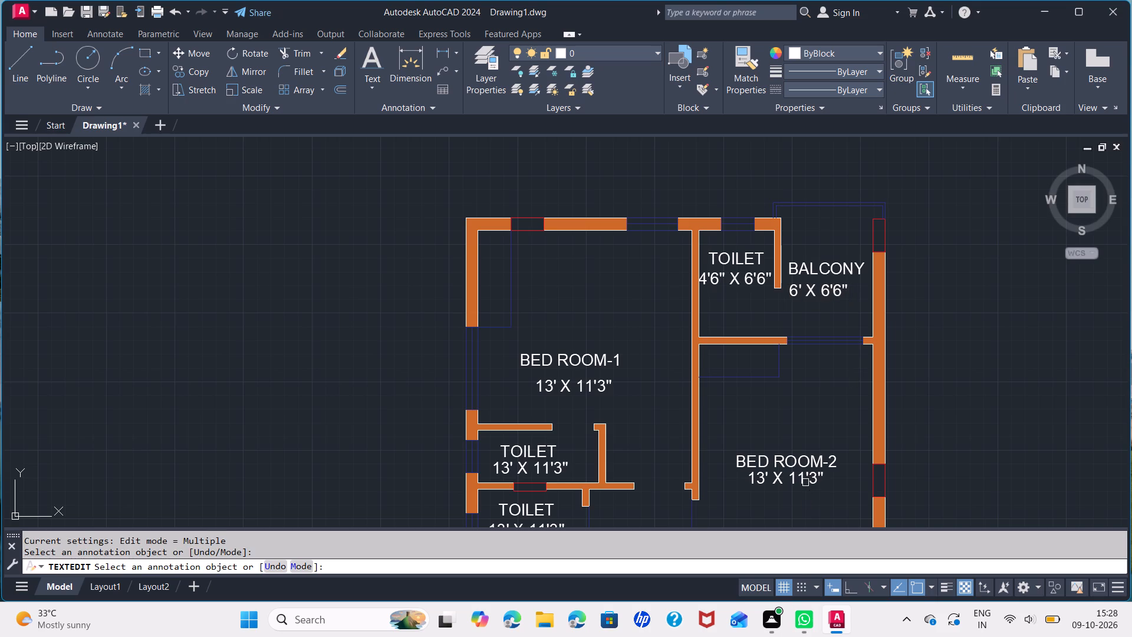
click(805, 482)
key(BackSpace)
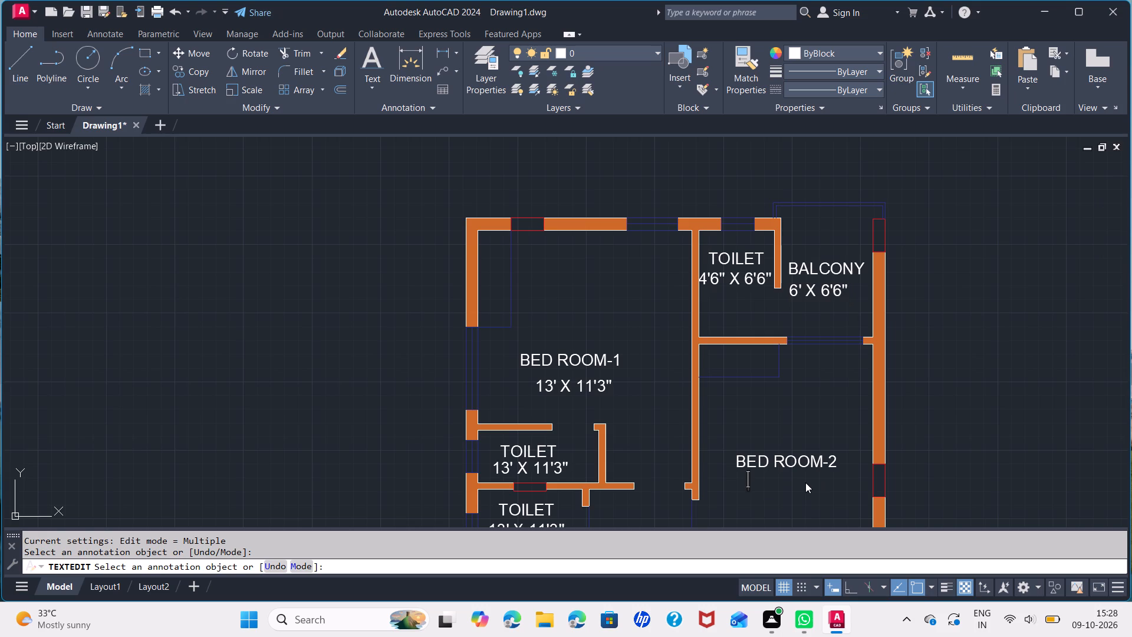
text(11)
text(' X)
key(space)
text(13)
key(apostrophe)
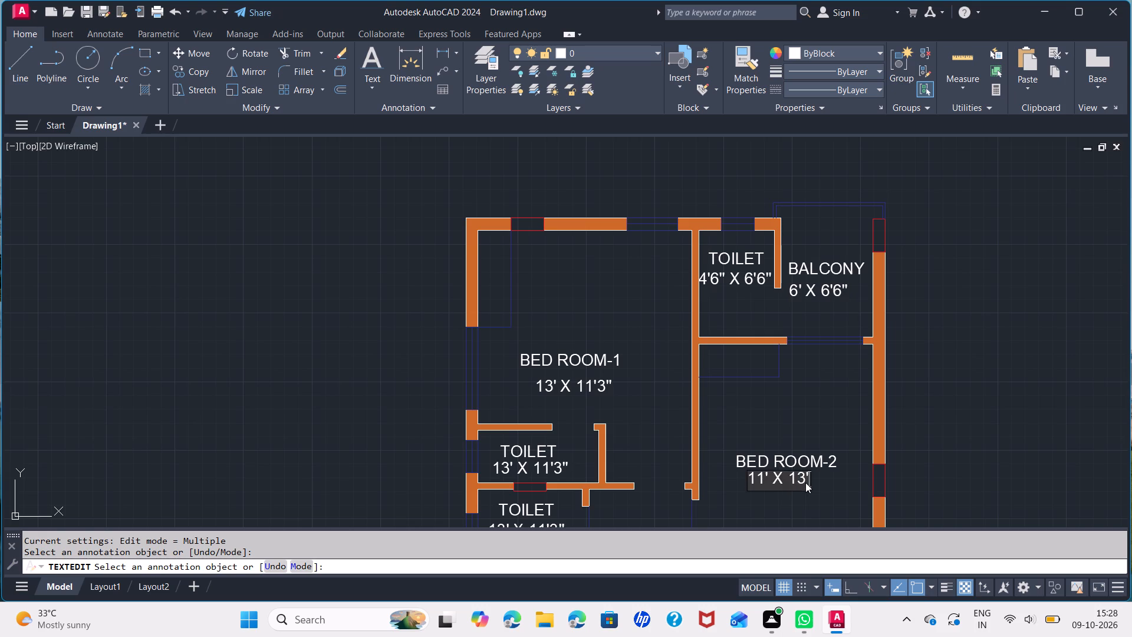
key(3)
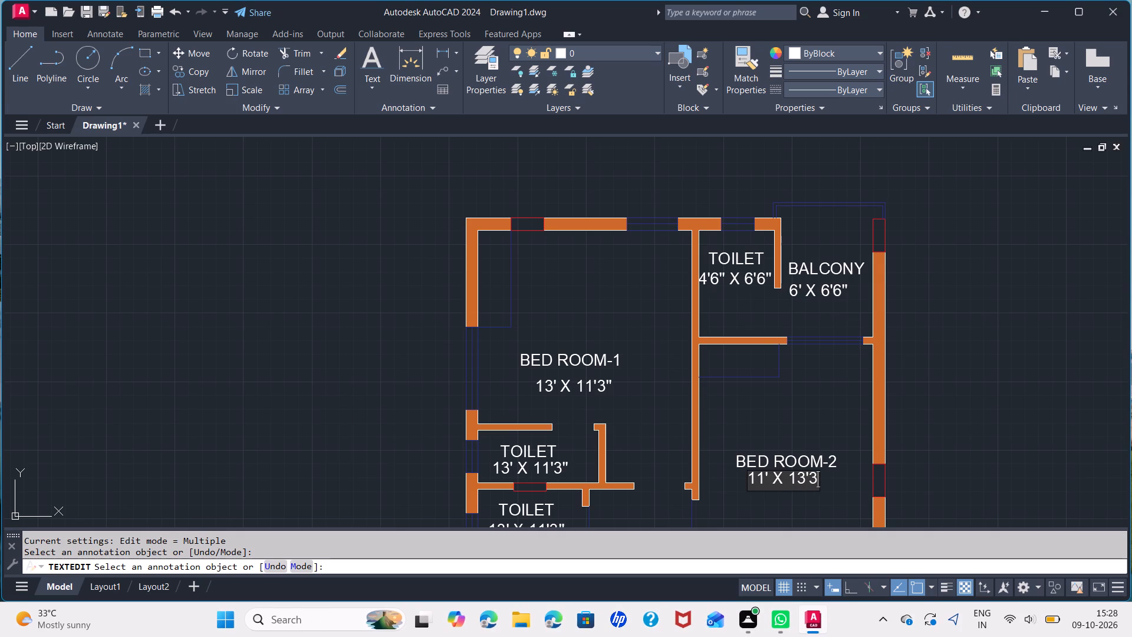
key(shift+quotedbl)
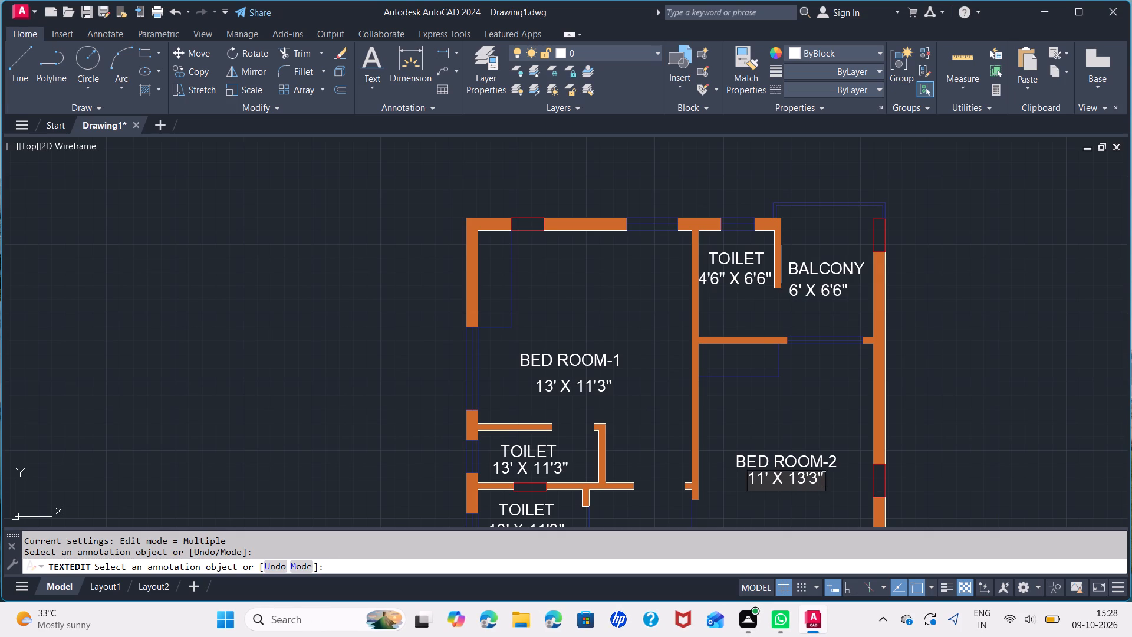
Change the size text under the TOILET label directly below BED ROOM-1 to 7'9" X 4'.
click(554, 464)
click(557, 475)
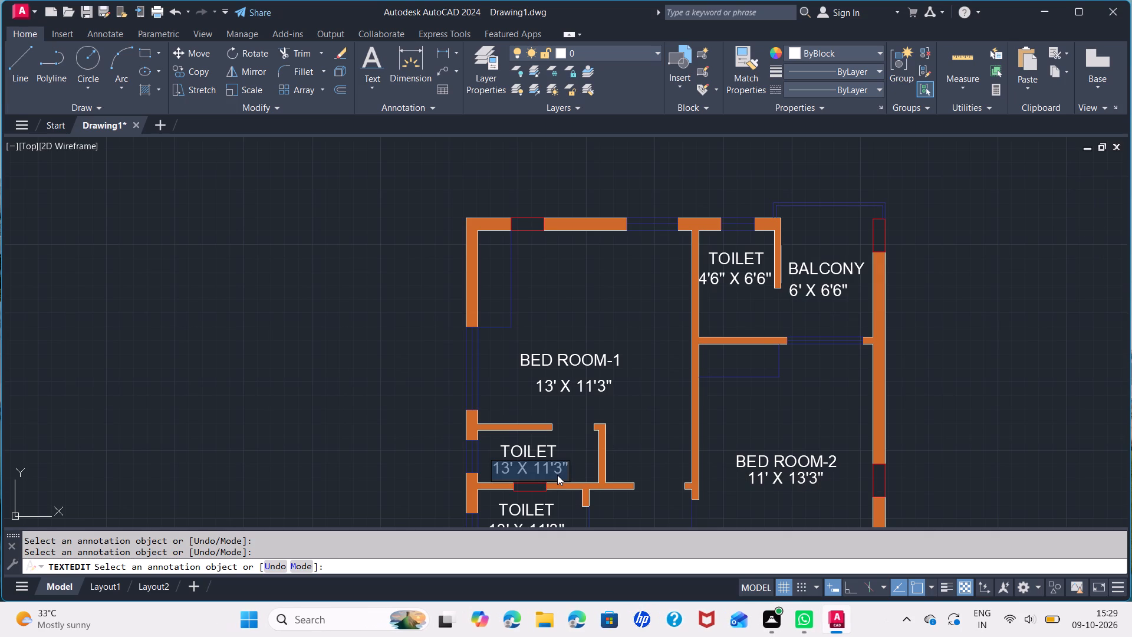
key(BackSpace)
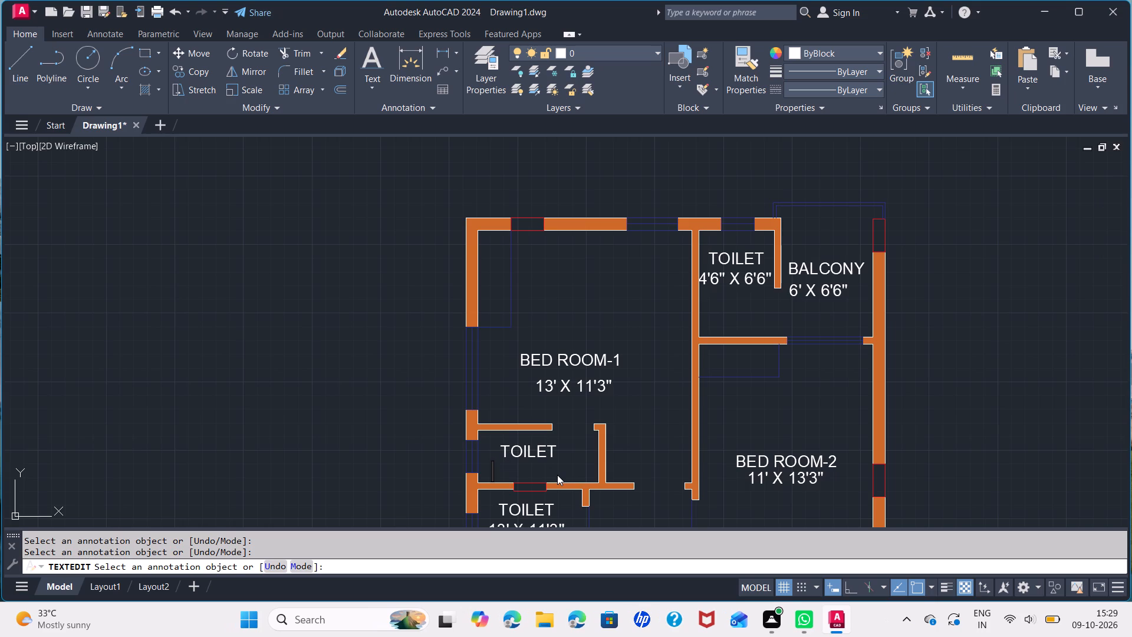
text(7')
key(9)
text(" X)
key(space)
key(4)
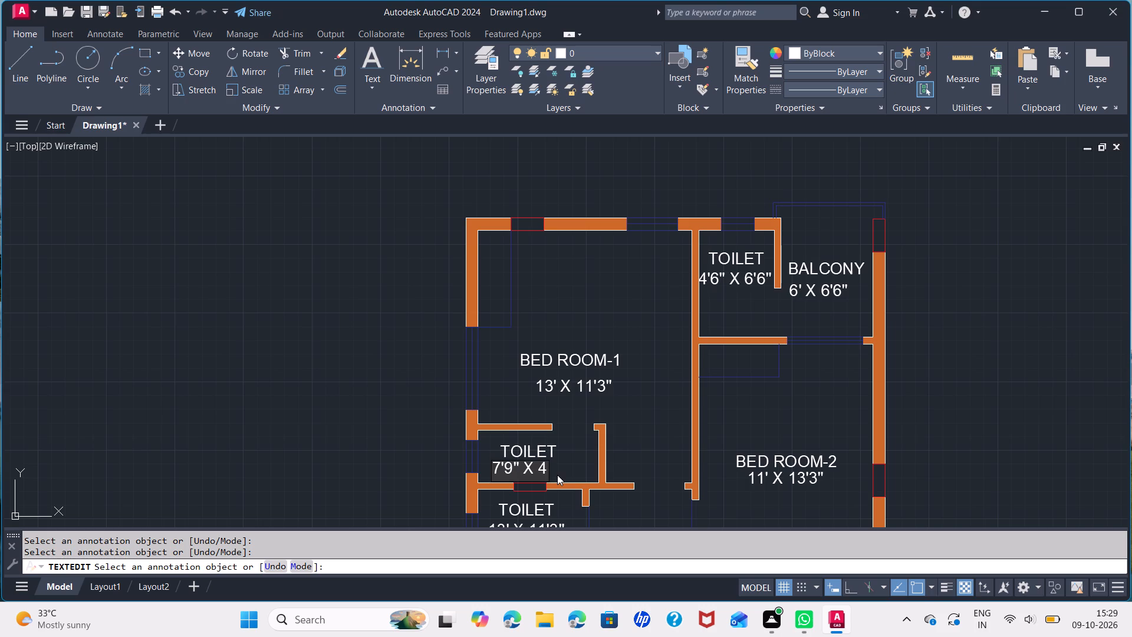
key(apostrophe)
middle_drag(559, 477, 561, 388)
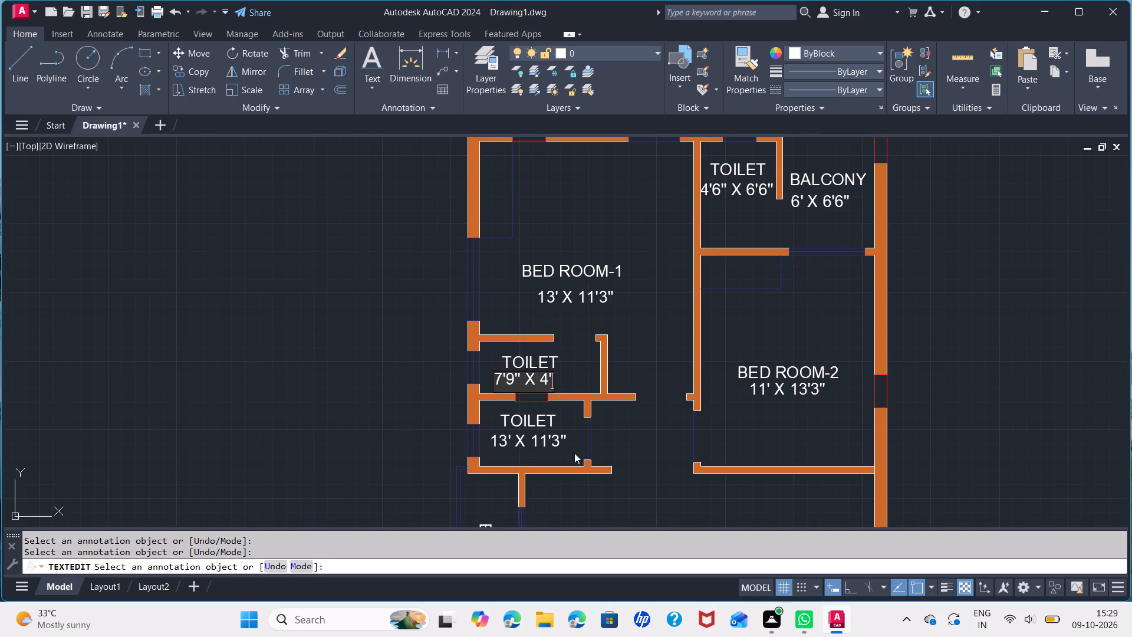
click(571, 442)
Change the size text under the lower TOILET label, just above the side balcony, to 6'9" X 4'.
click(551, 442)
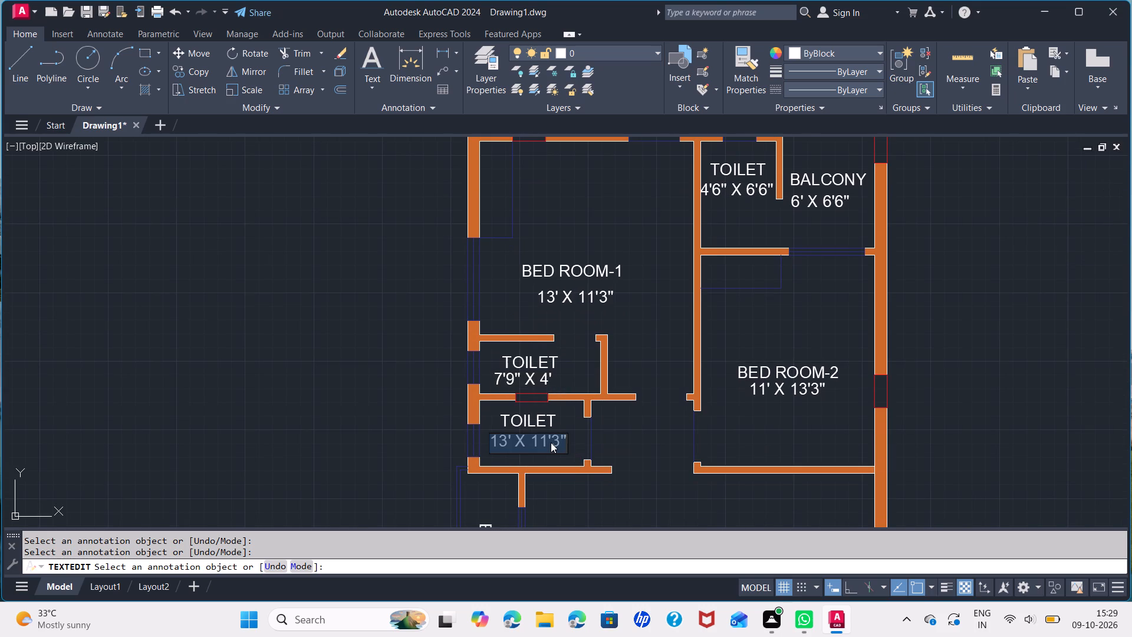
key(BackSpace)
key(6)
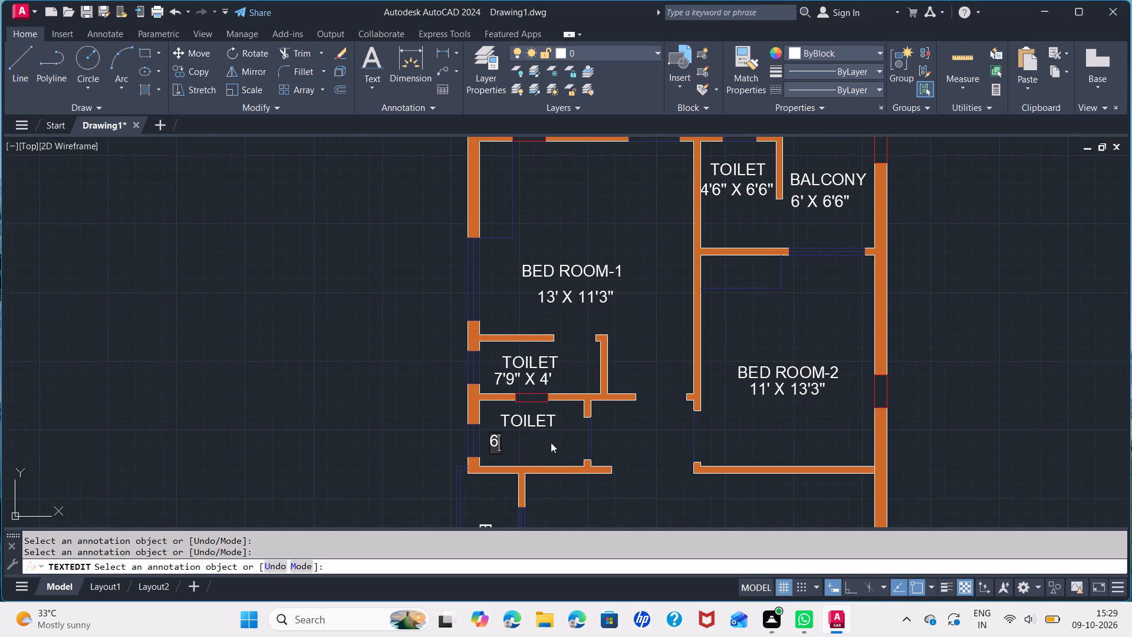
key(apostrophe)
text(9" X)
key(space)
text(4')
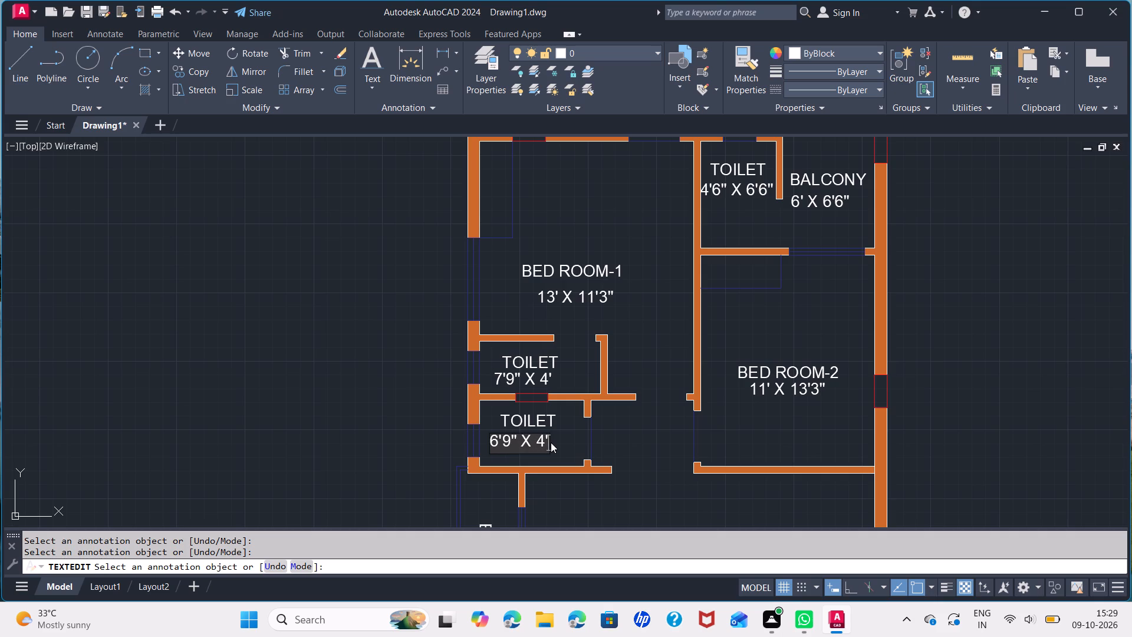
scroll(597, 436, down, 1)
click(600, 438)
click(611, 447)
Change the size text under the LIVING/DINING label to 22' X 11'6".
middle_drag(626, 471, 601, 323)
scroll(620, 394, up, 1)
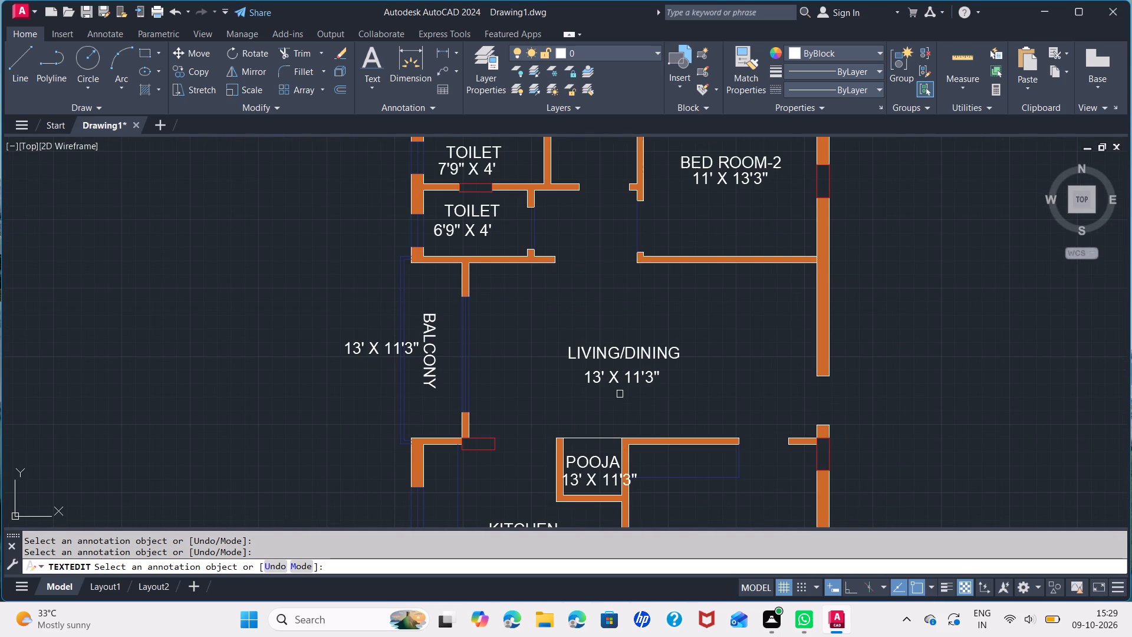
click(630, 385)
key(BackSpace)
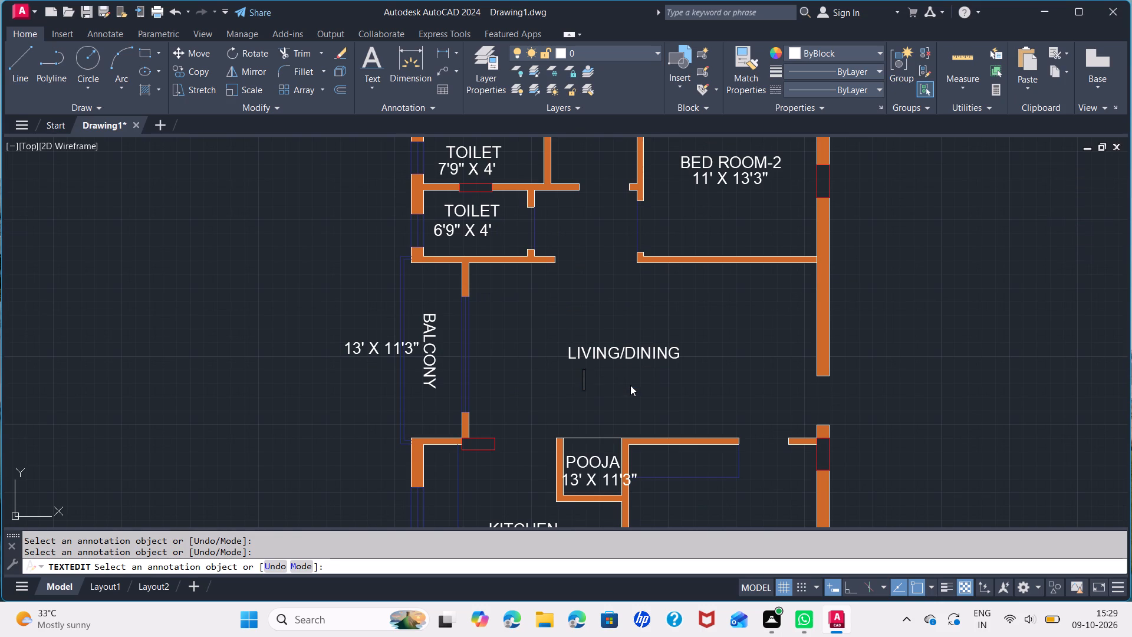
text(22)
key(apostrophe)
key(space)
text(X 11'6)
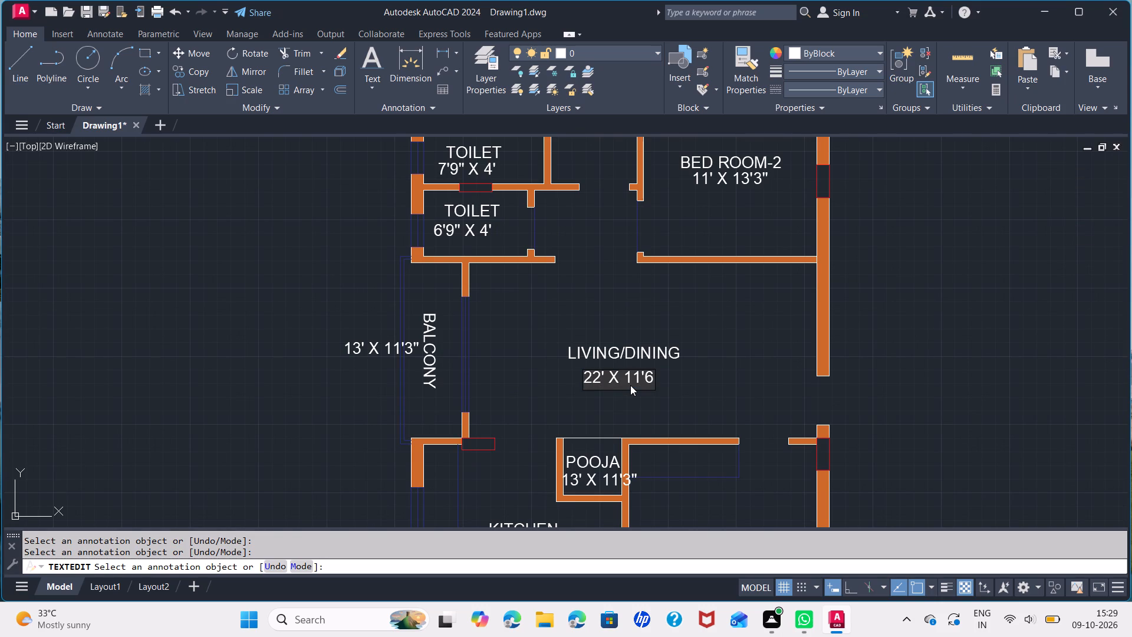
key(shift+quotedbl)
click(637, 403)
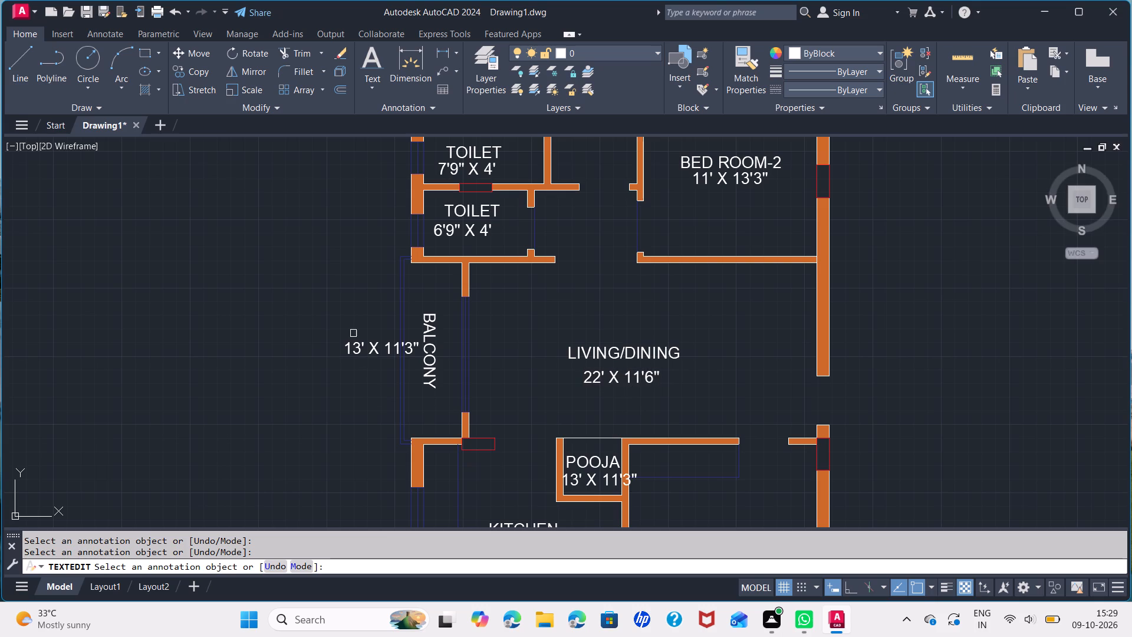
Change the size text beside the vertical BALCONY label to 3'9" X 11'6.
click(353, 333)
click(358, 354)
key(BackSpace)
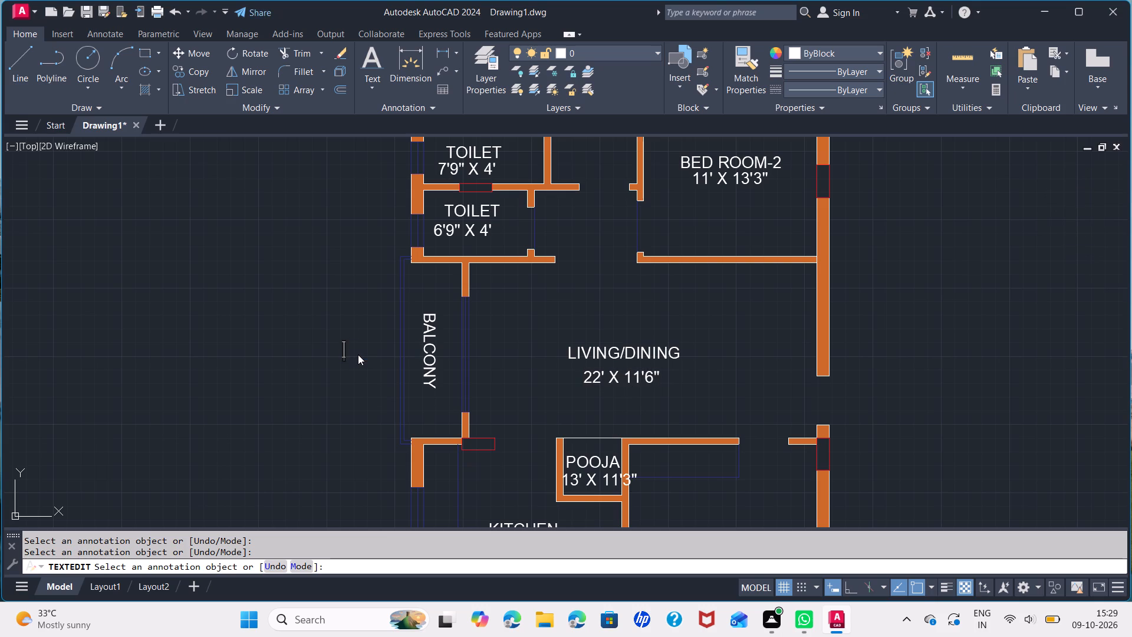
text(3'9)
text(" X)
key(space)
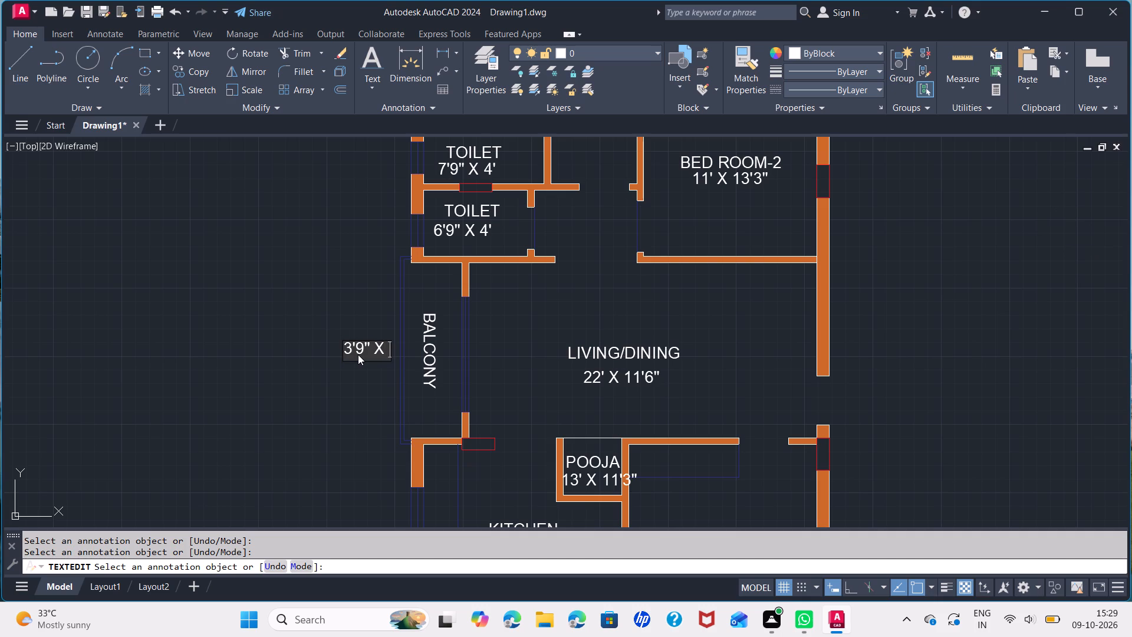
text(11)
text('6)
key(shift+Return)
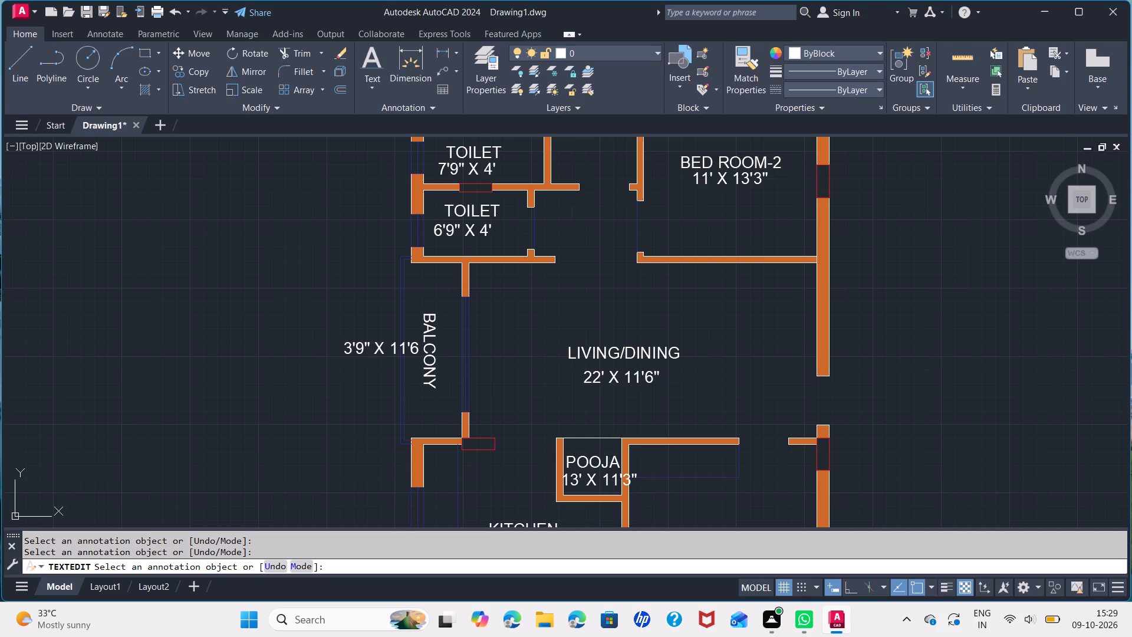
click(311, 354)
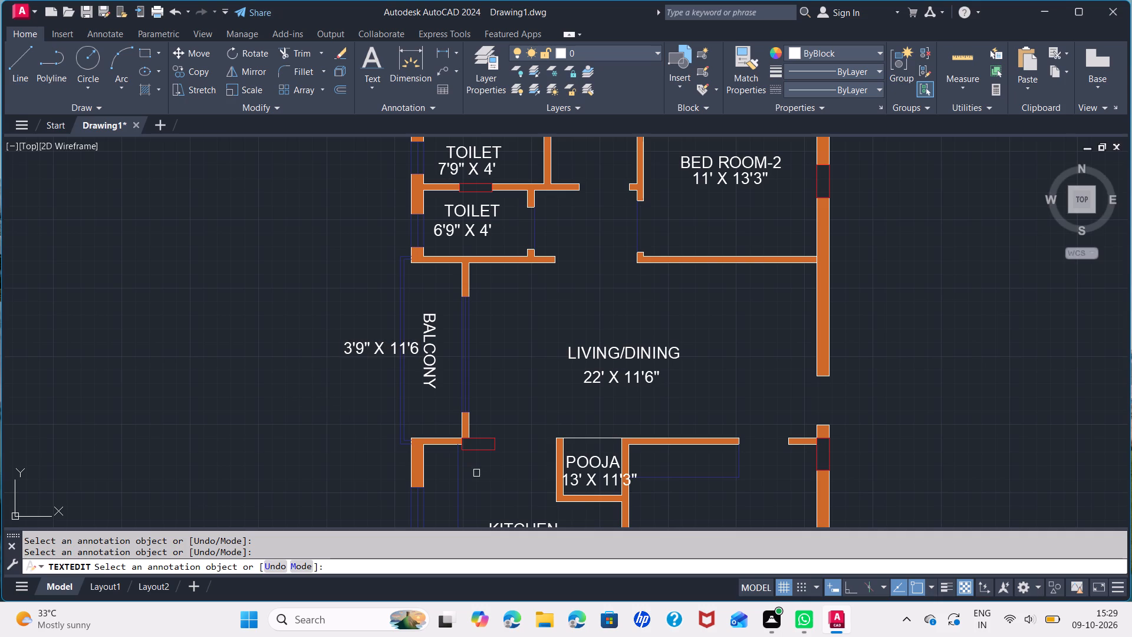
Change the size text under the POOJA label to 4' X 3'6".
middle_drag(485, 478, 453, 366)
click(539, 369)
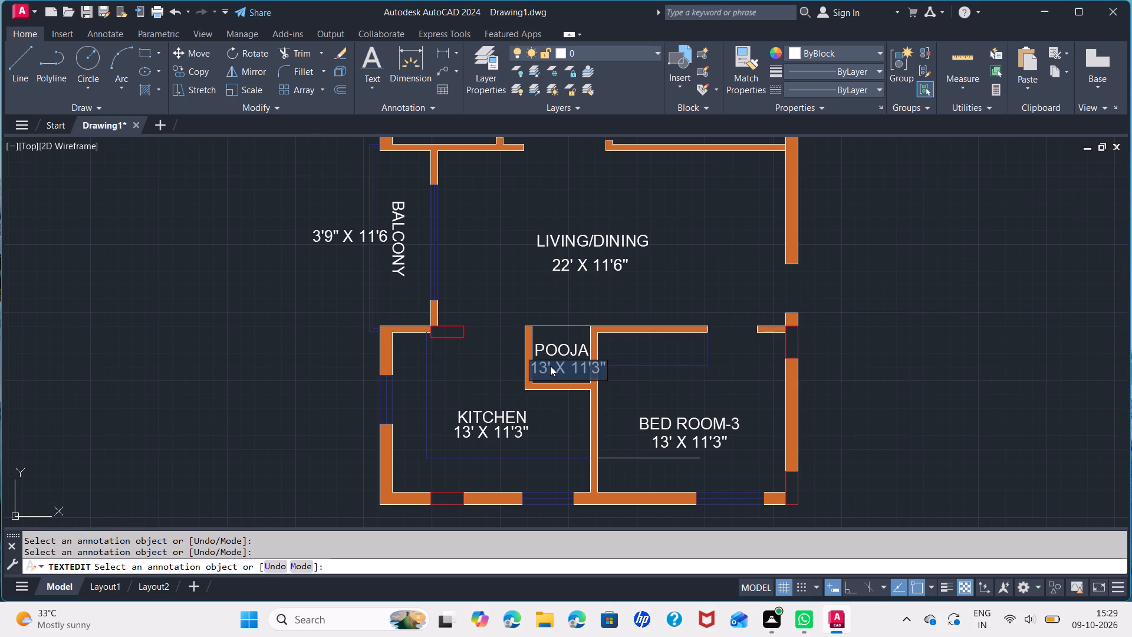
key(BackSpace)
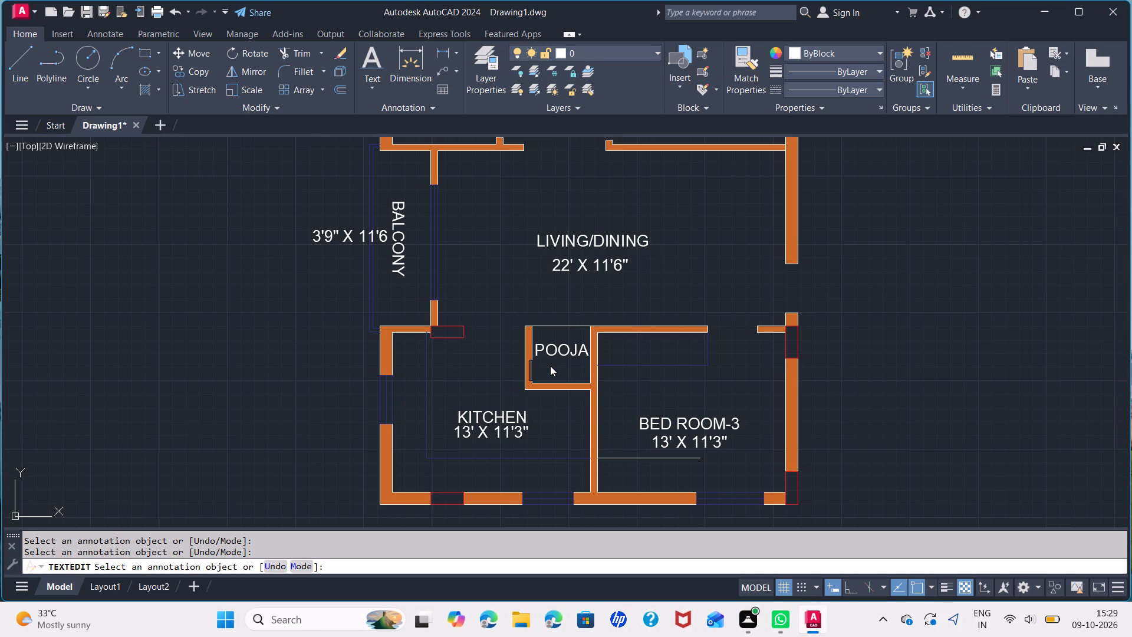
text(4')
key(space)
text(X)
key(space)
text(3'6)
key(shift+quotedbl)
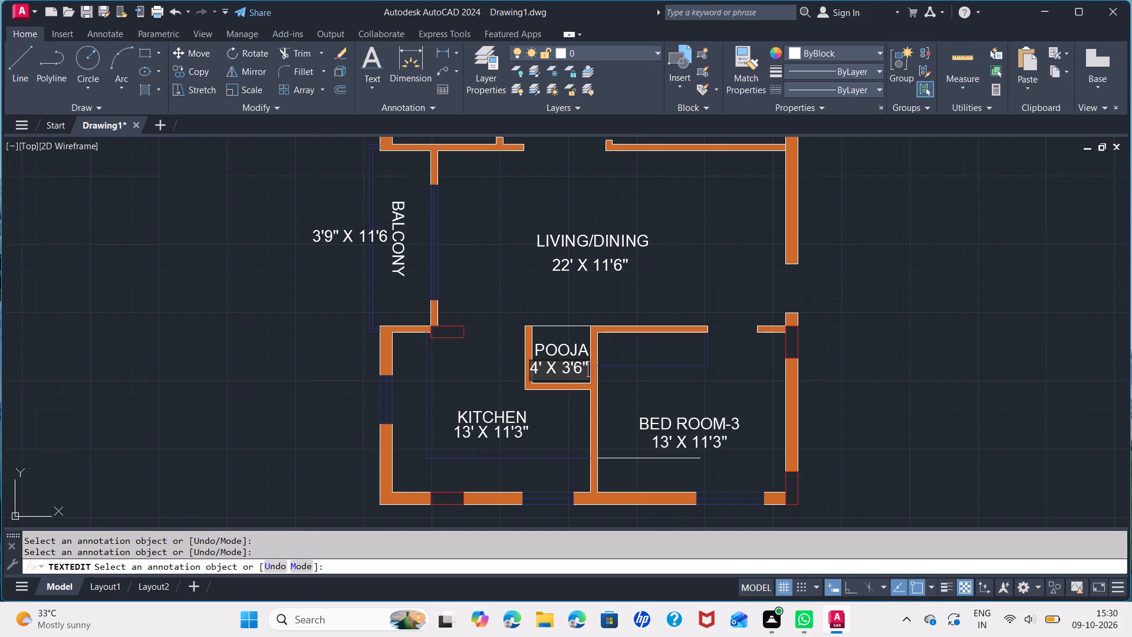
click(501, 370)
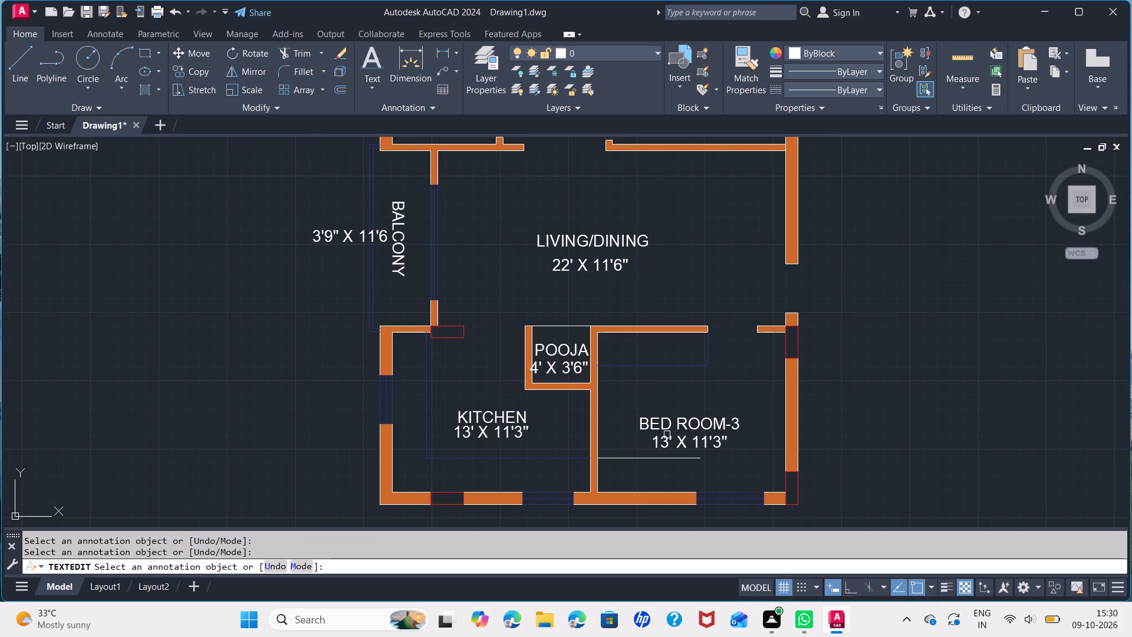
Change the size text under the BED ROOM-3 label to 11'6" X 9'9".
click(693, 449)
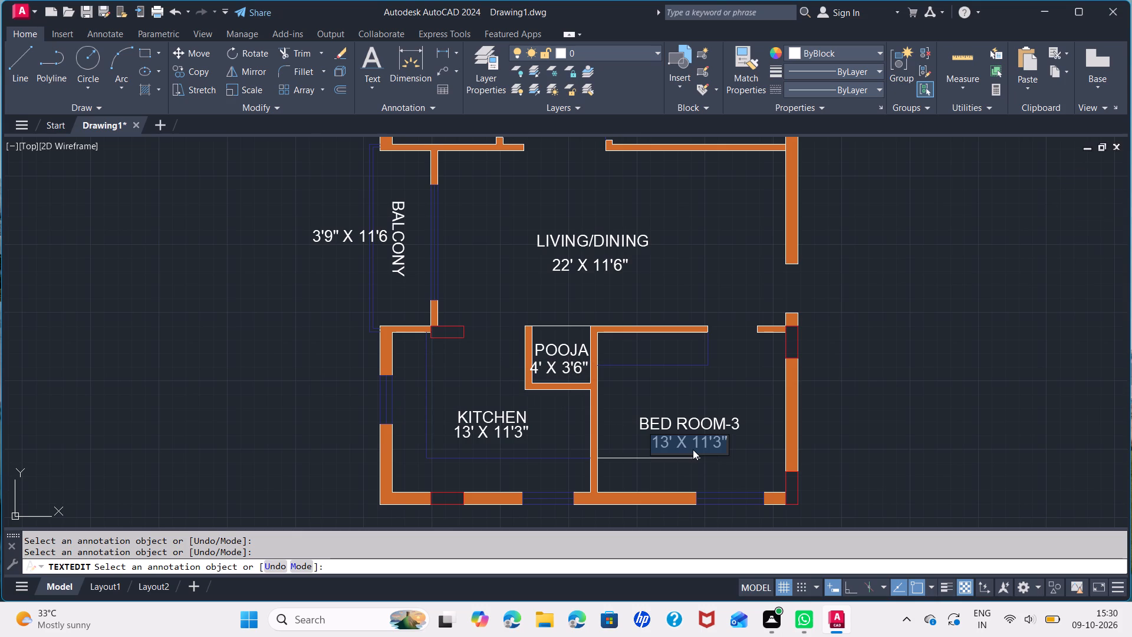
key(BackSpace)
text(11'6")
key(space)
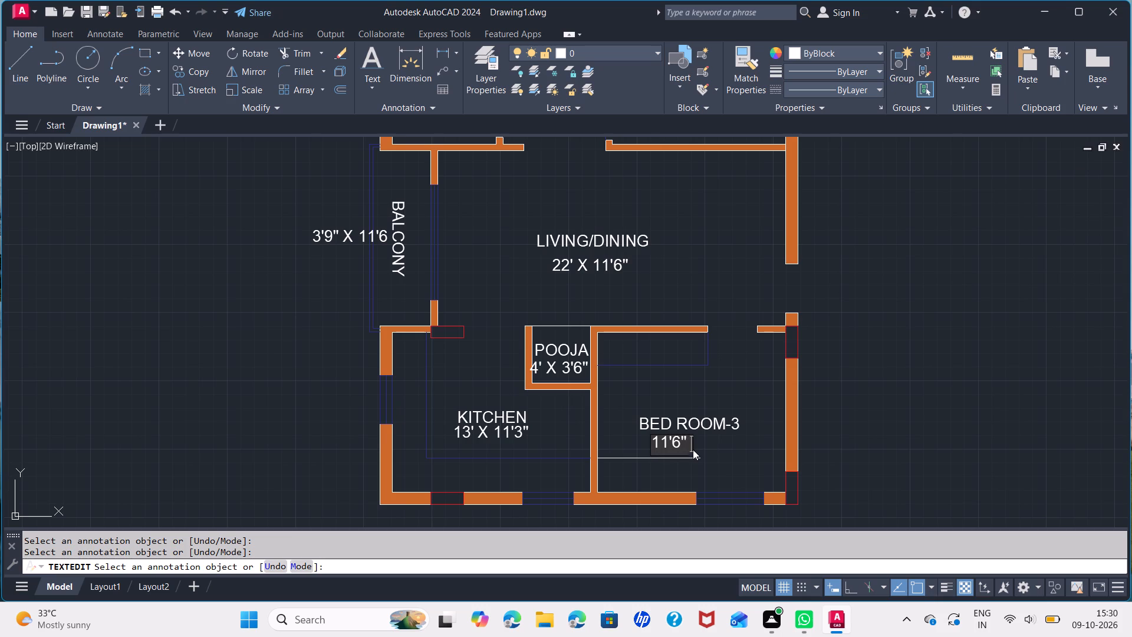
text(X)
key(space)
text(9'9")
click(519, 434)
Change the size text under the KITCHEN label to 12'6" X 9'9" and finish text editing.
click(512, 432)
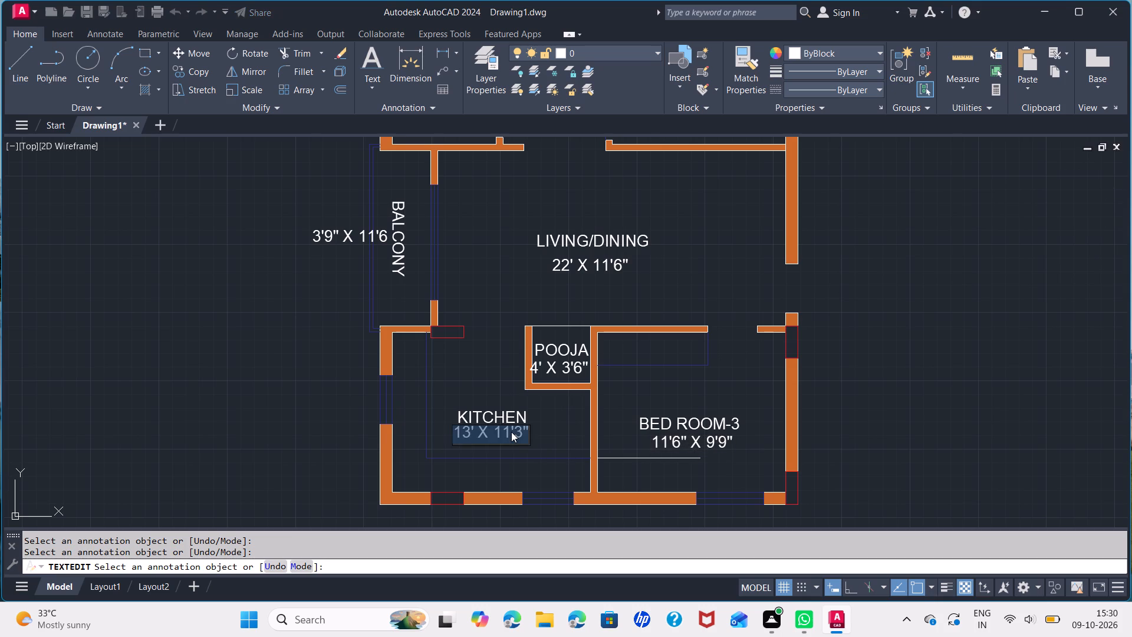
key(BackSpace)
text(12'6)
text(" X)
key(space)
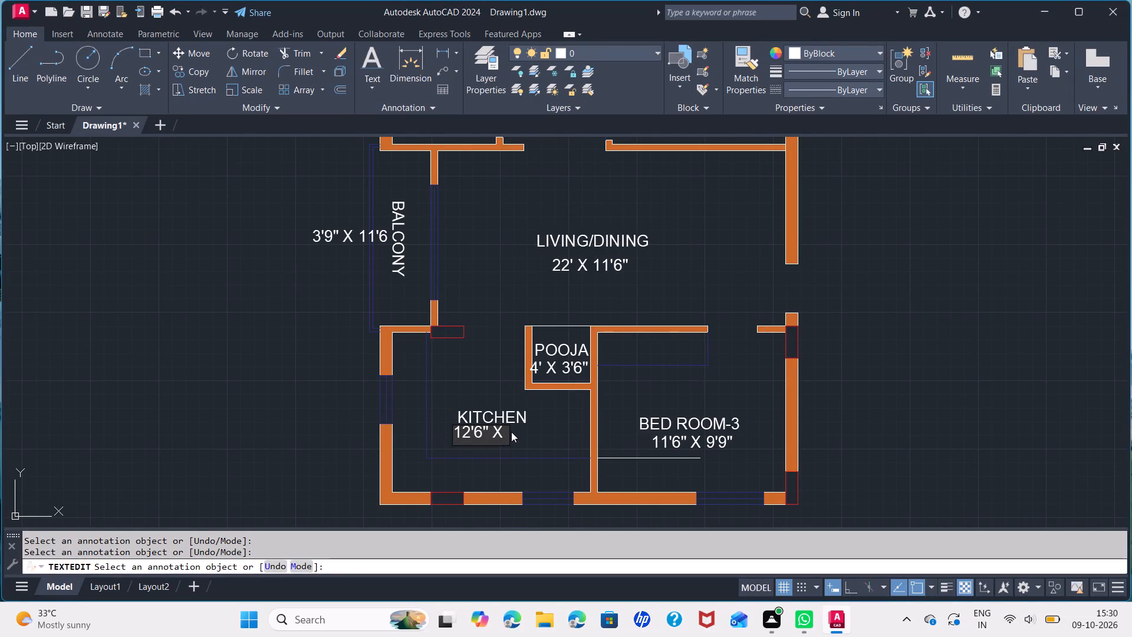
text(9'9)
key(shift+quotedbl)
click(301, 405)
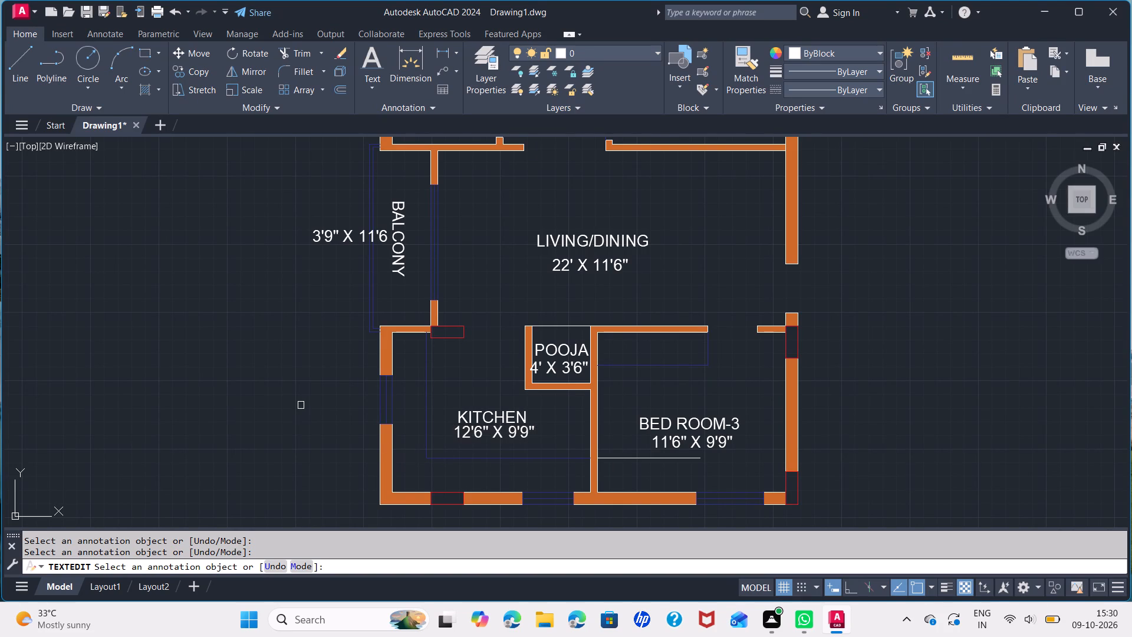
key(Escape)
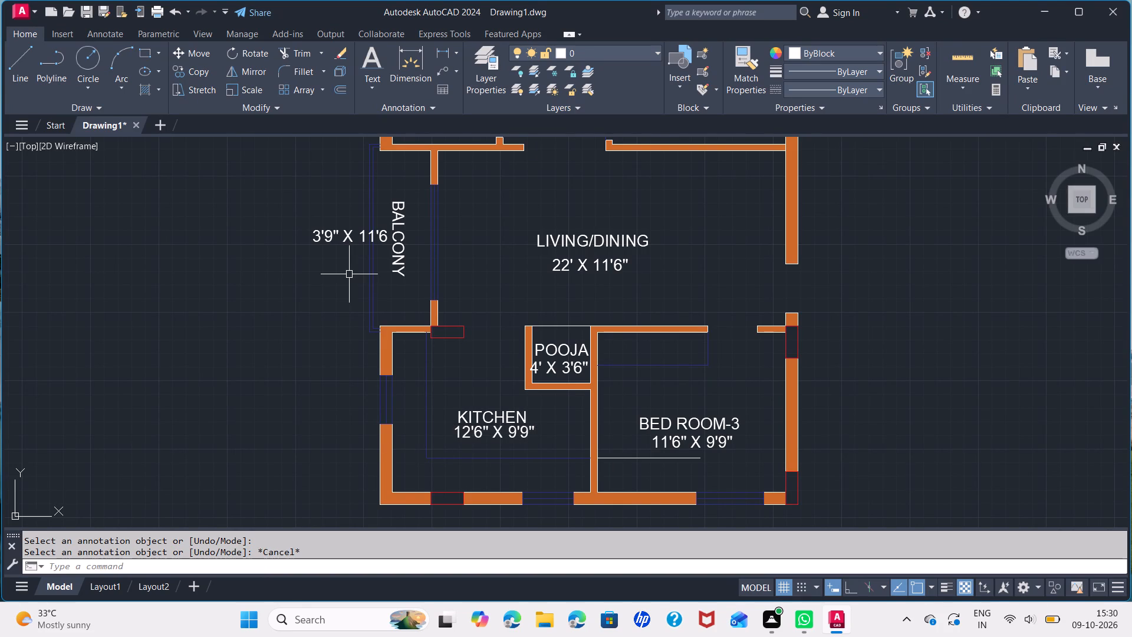
Scale the 12'6" X 9'9" size text under the KITCHEN label down to about two-thirds of its size.
click(475, 431)
scroll(472, 432, up, 3)
text(SC)
key(Return)
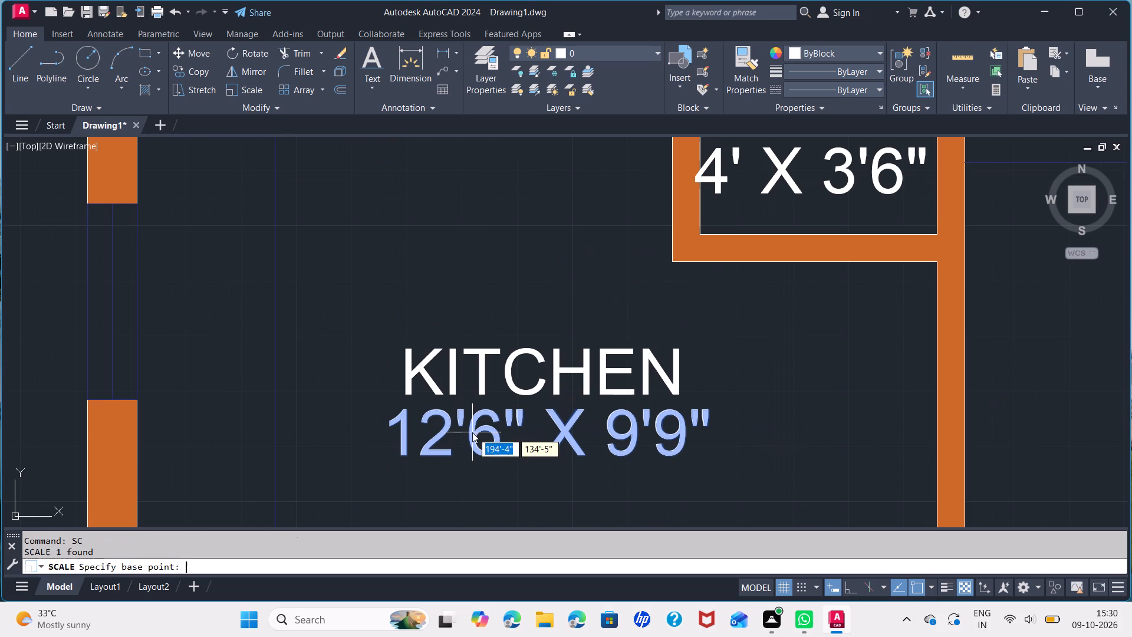
click(388, 425)
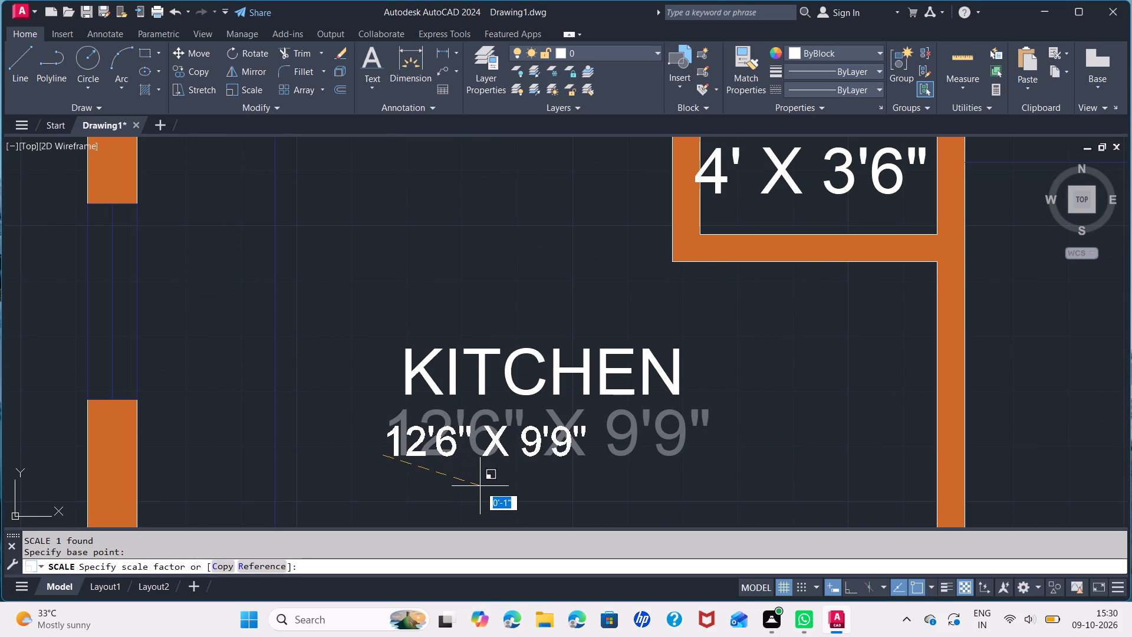
click(483, 488)
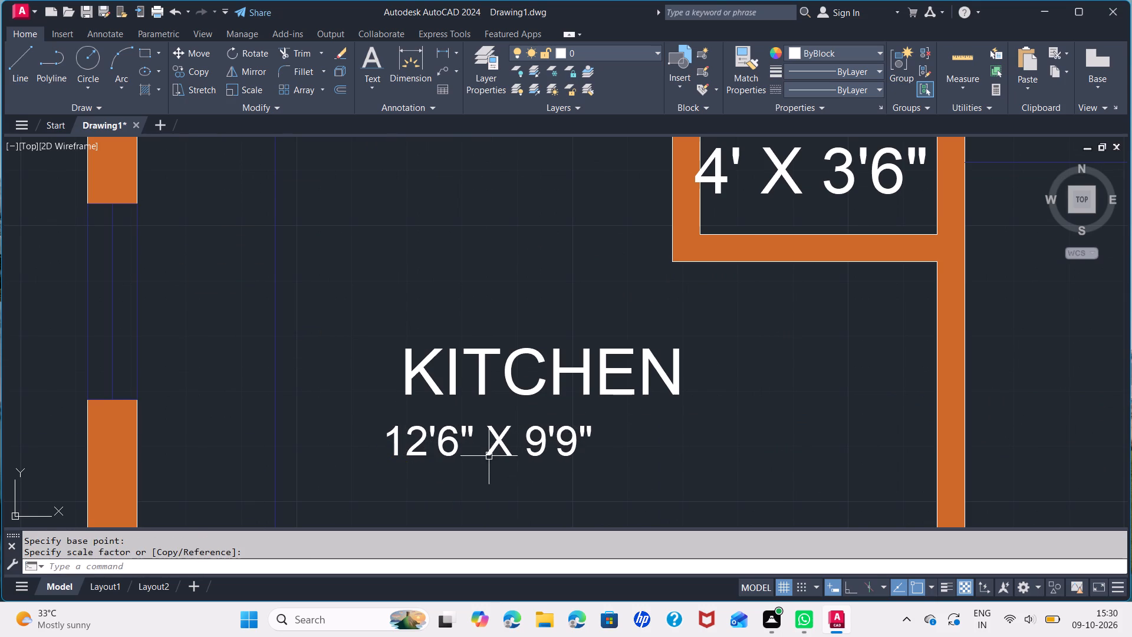
Move the reduced kitchen size text so it sits centred just below the KITCHEN label.
click(501, 449)
drag(499, 439, 537, 423)
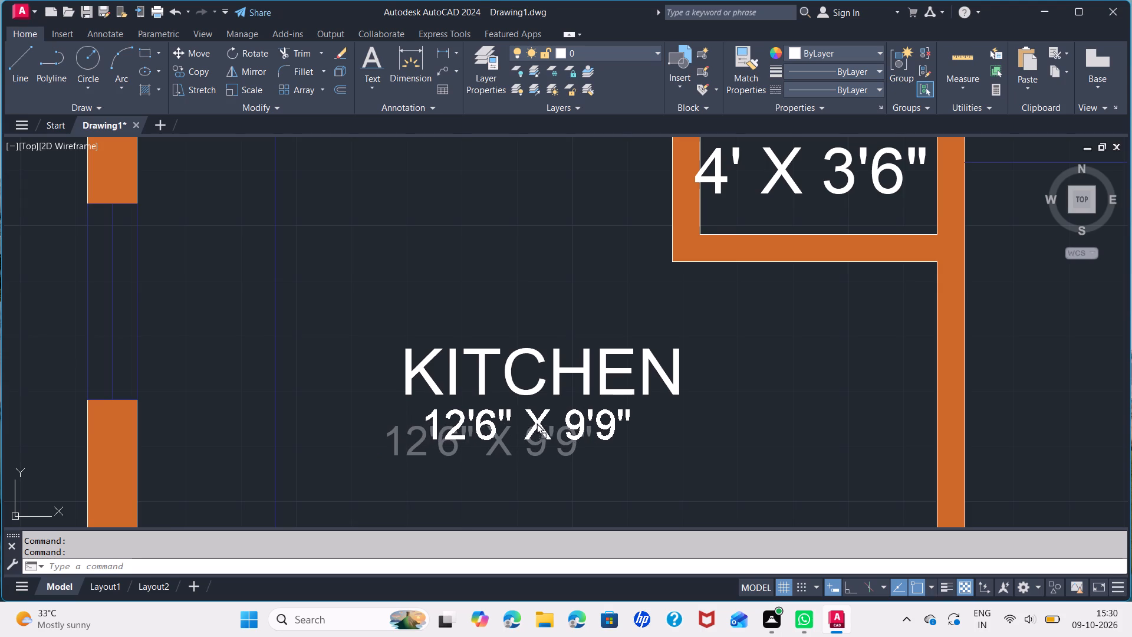
drag(537, 423, 535, 428)
click(535, 428)
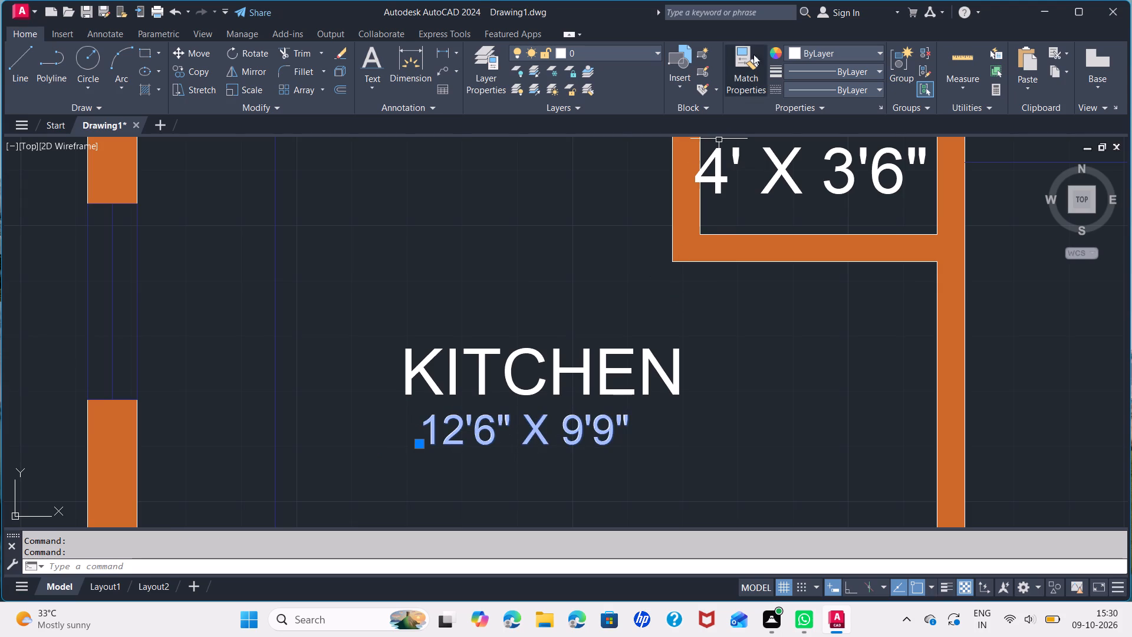
Set the colour of the kitchen size text to ByBlock.
click(792, 53)
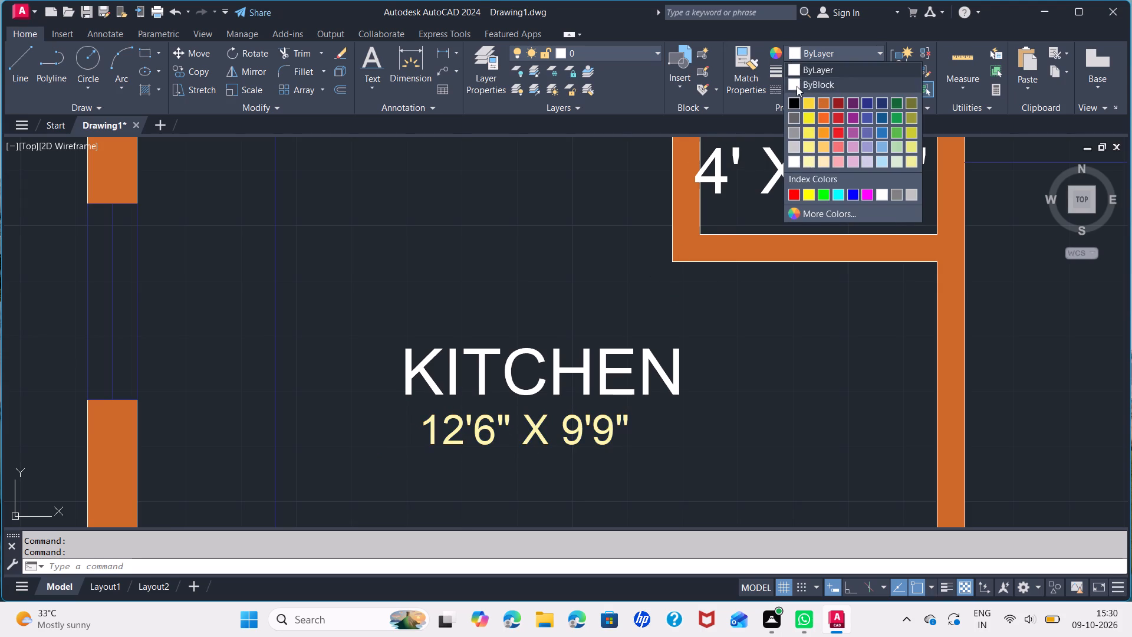
click(797, 86)
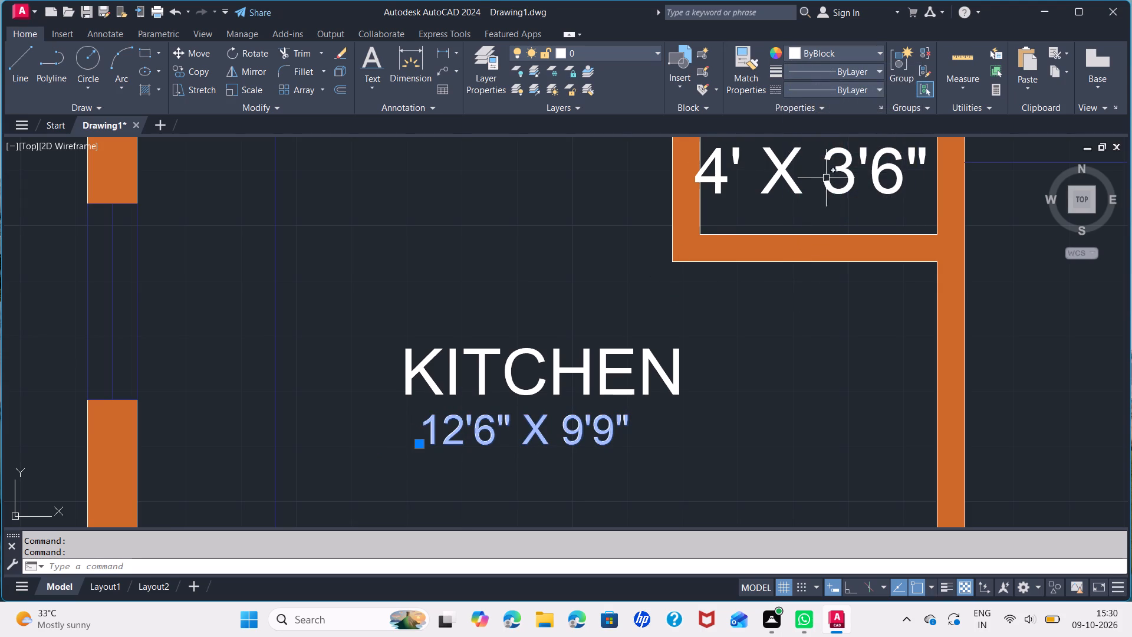
Match the POOJA, BED ROOM-3, LIVING/DINING and vertical BALCONY size texts to the properties of the kitchen size text.
click(741, 64)
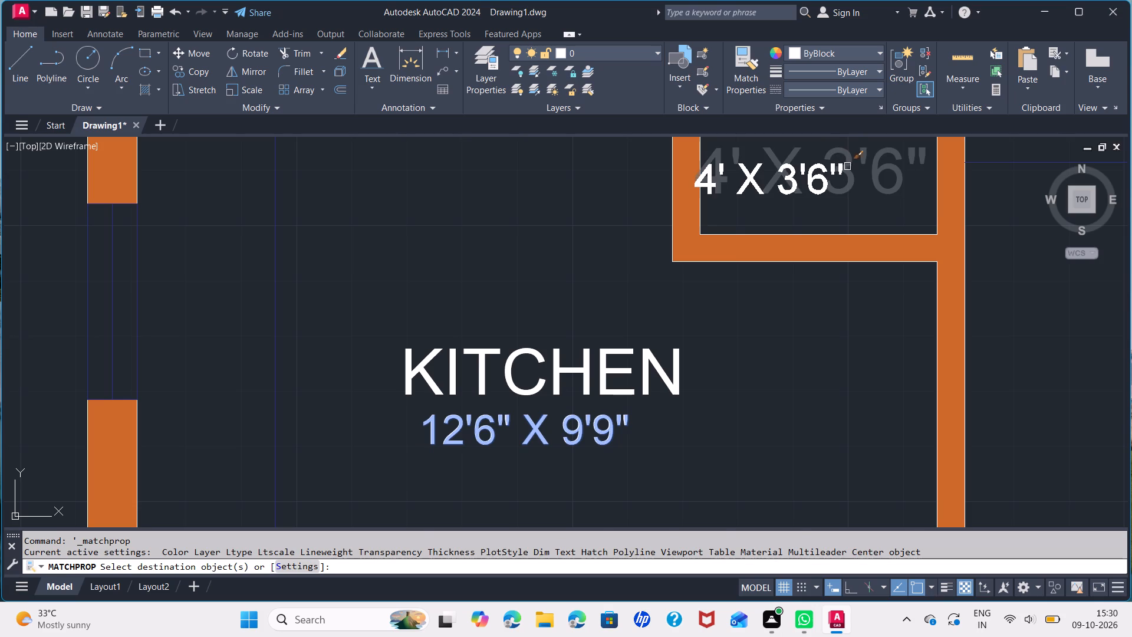
click(843, 176)
scroll(827, 218, down, 2)
middle_drag(809, 219, 554, 276)
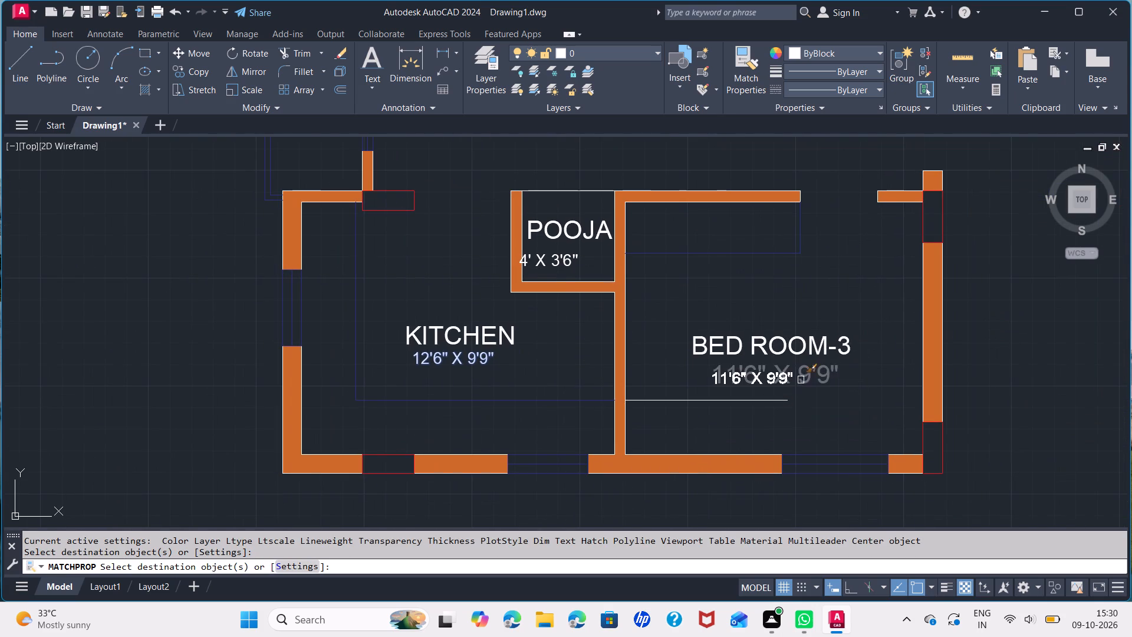
click(801, 380)
middle_drag(683, 251, 740, 514)
click(719, 358)
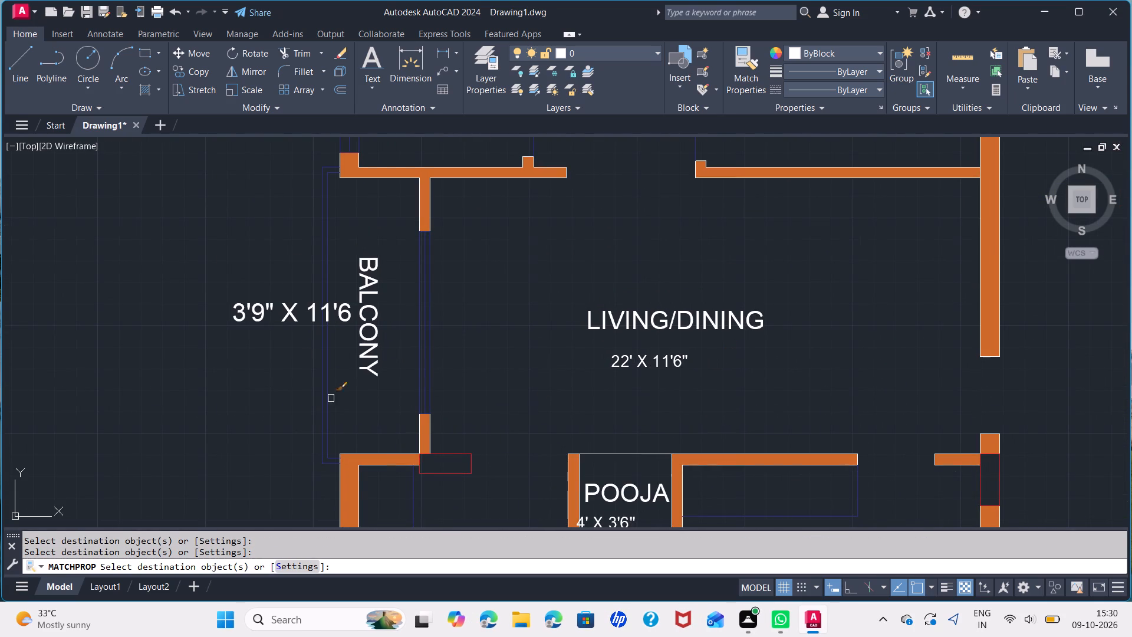
click(270, 305)
Match the size texts of all three toilets, BED ROOM-1, BED ROOM-2 and the horizontal BALCONY label to the kitchen size text, and finish matching.
middle_drag(266, 226, 294, 524)
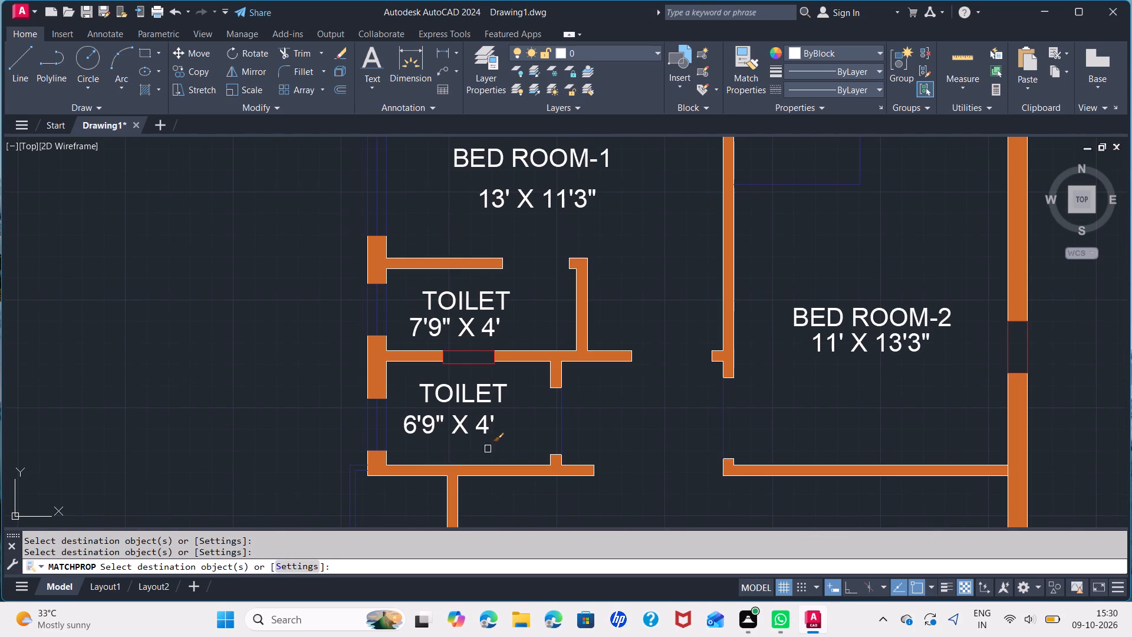
click(481, 432)
click(468, 331)
click(519, 205)
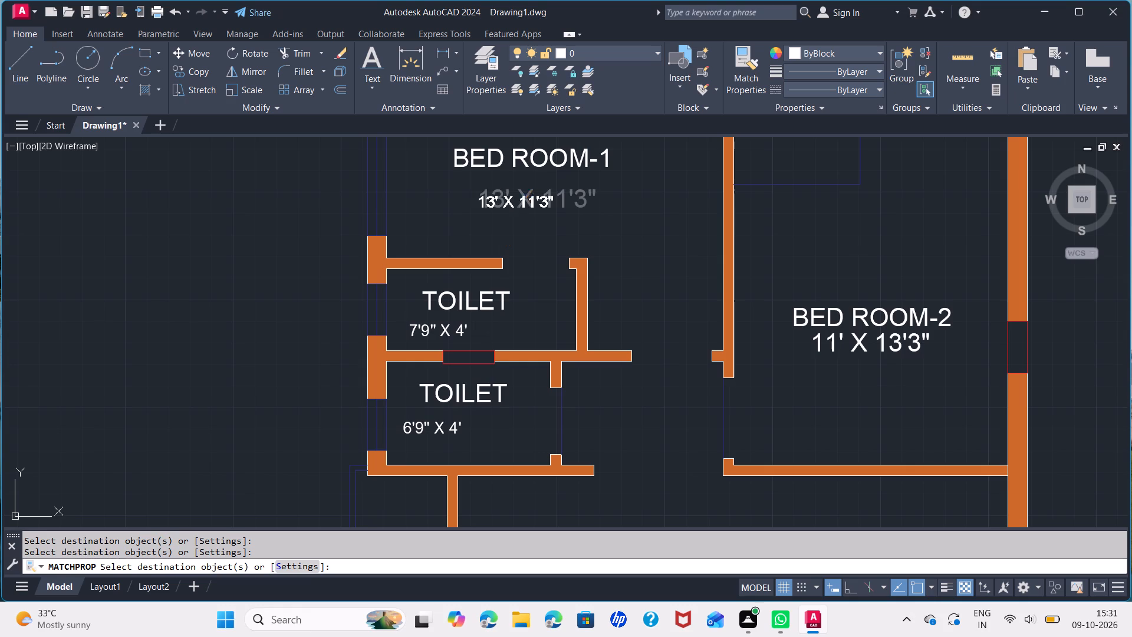
click(866, 340)
middle_drag(821, 204, 807, 395)
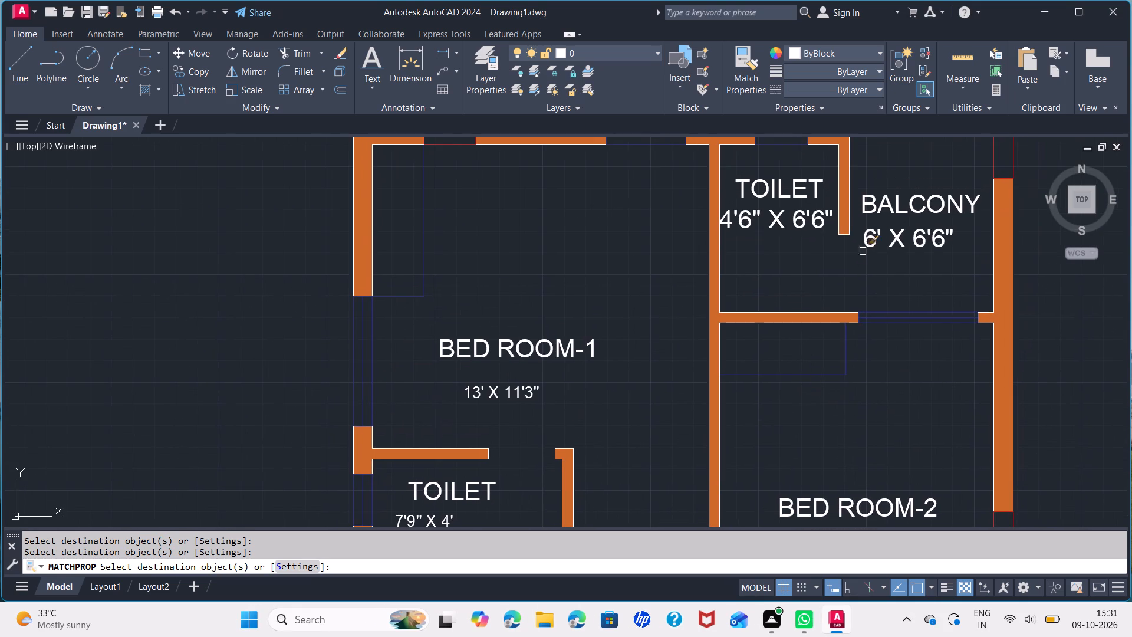
click(897, 235)
click(815, 221)
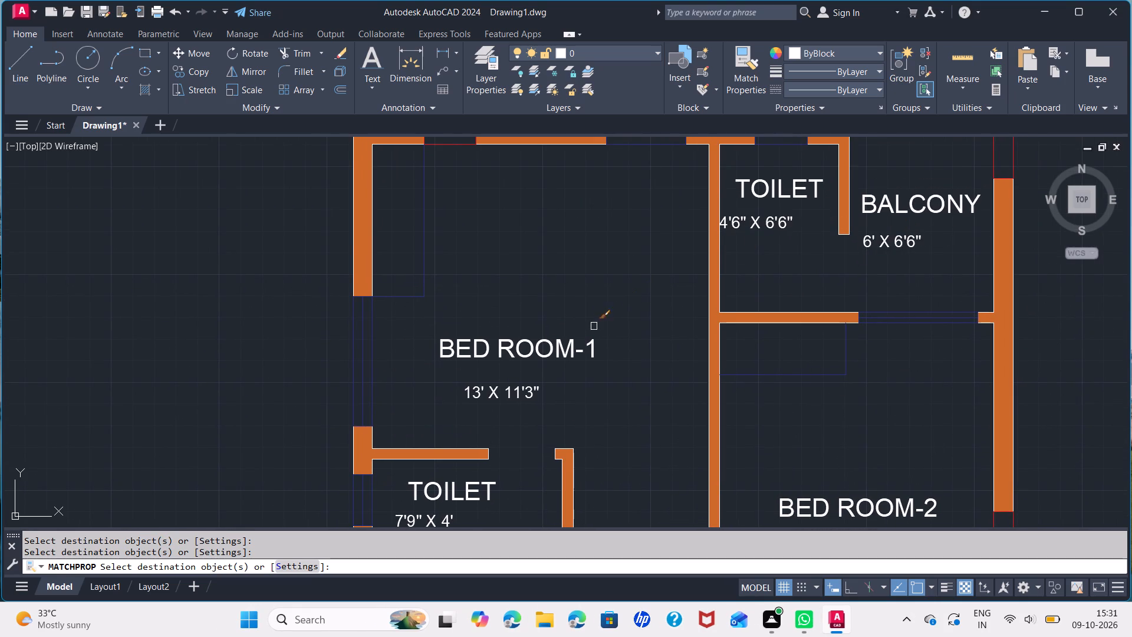
key(Escape)
Move the 4'6" X 6'6" size text off the wall so it sits centred under its TOILET label.
scroll(755, 238, up, 2)
middle_drag(735, 304, 686, 422)
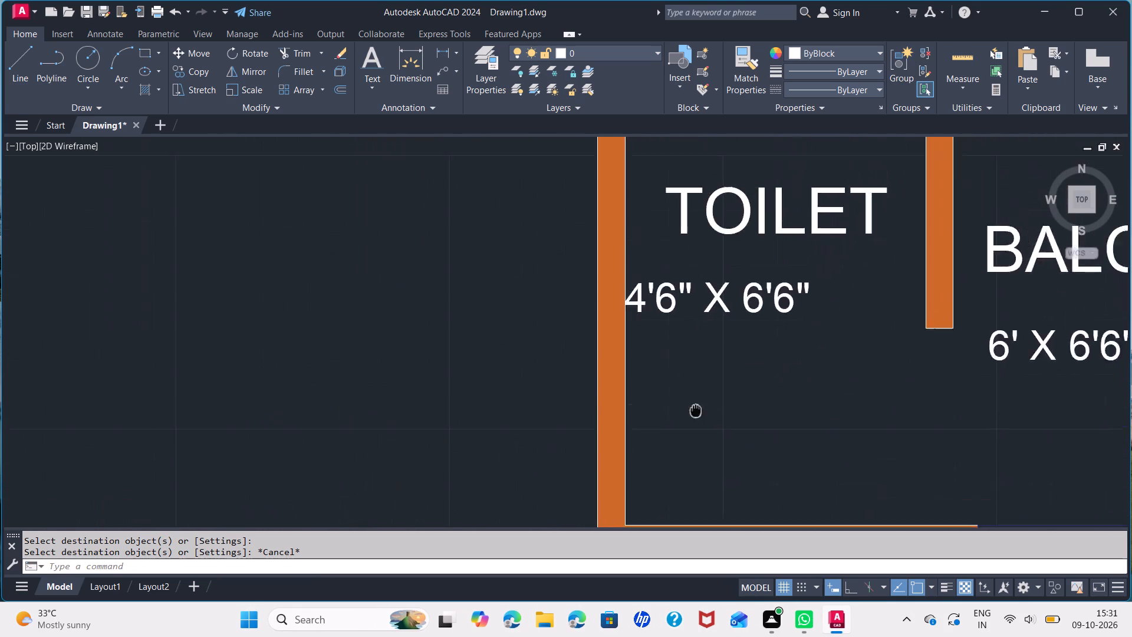
middle_drag(686, 422, 636, 452)
click(649, 346)
drag(653, 344, 693, 331)
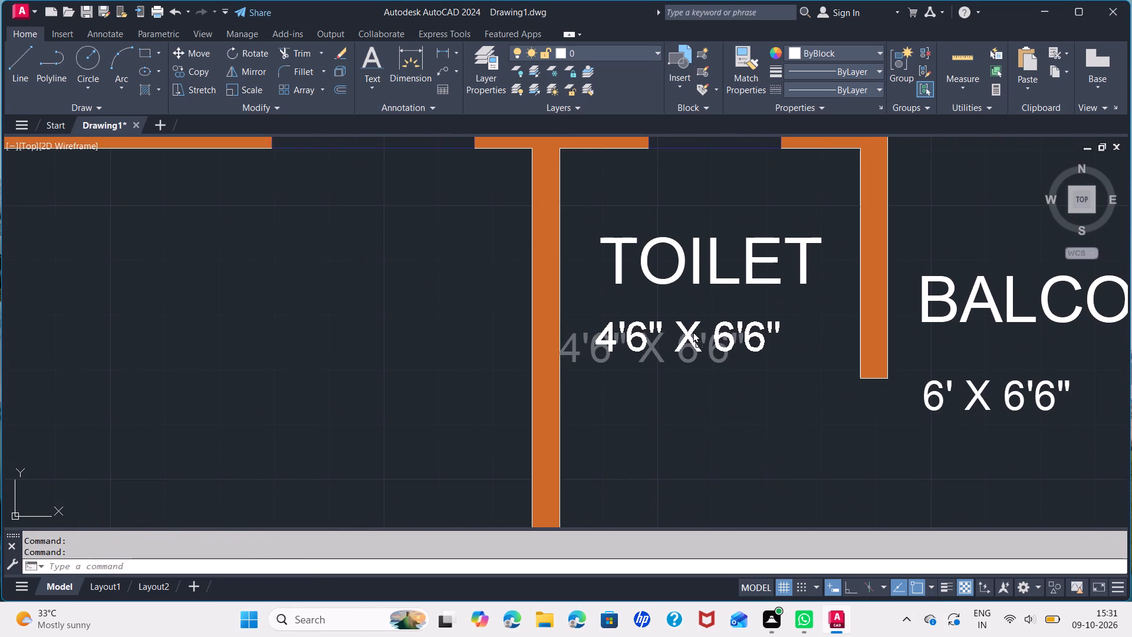
drag(693, 331, 712, 329)
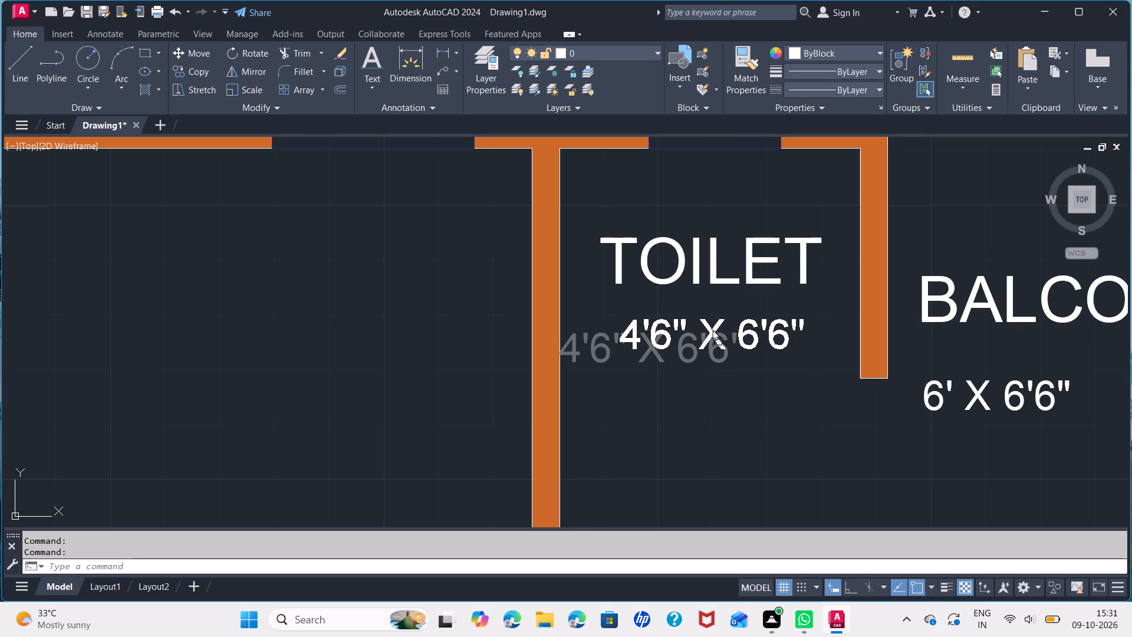
drag(712, 329, 712, 326)
Move the 6' X 6'6" size text closer to and centred under the horizontal BALCONY label.
middle_drag(774, 400, 396, 368)
click(599, 364)
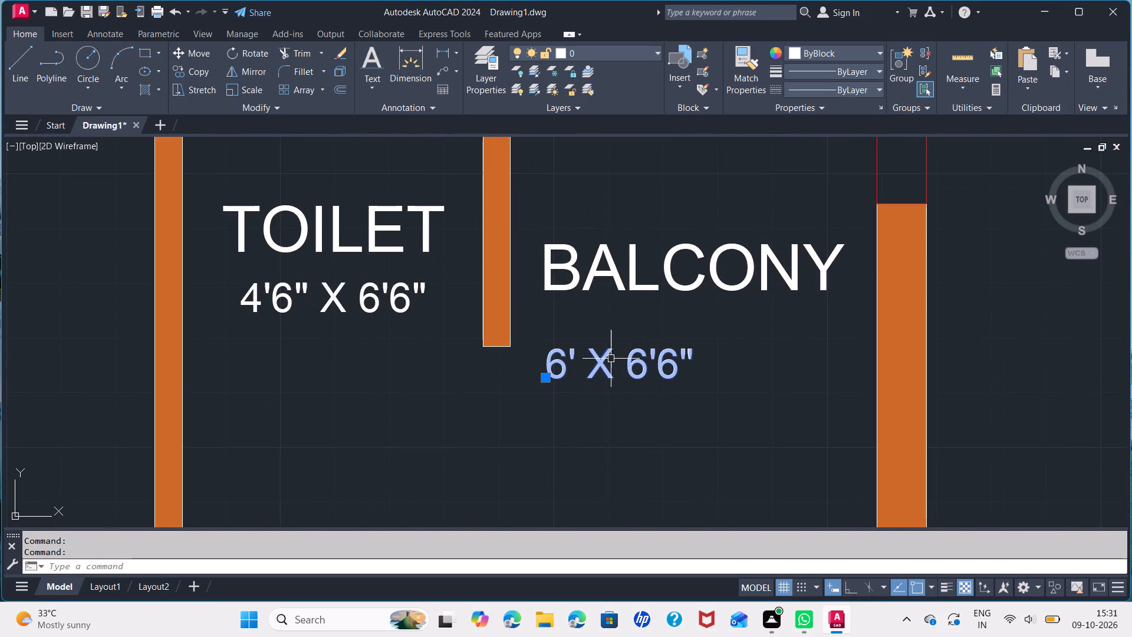
drag(603, 365, 665, 342)
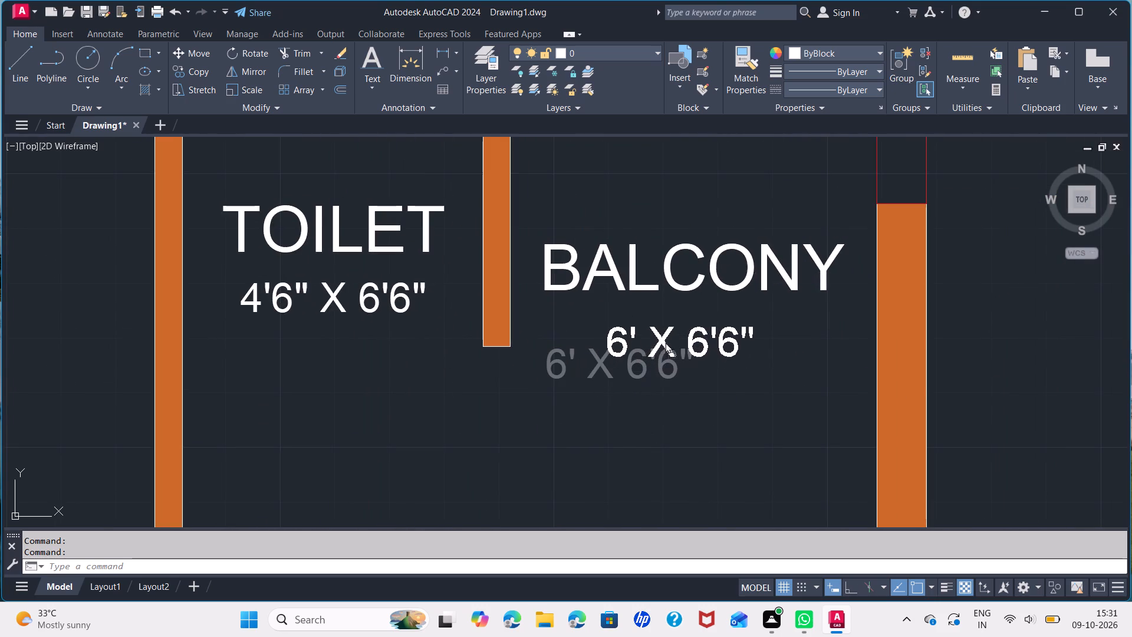
drag(665, 342, 667, 342)
Move the 13' X 11'3" size text up so it sits centred just below the BED ROOM-1 label.
scroll(636, 405, down, 2)
middle_drag(613, 440, 865, 283)
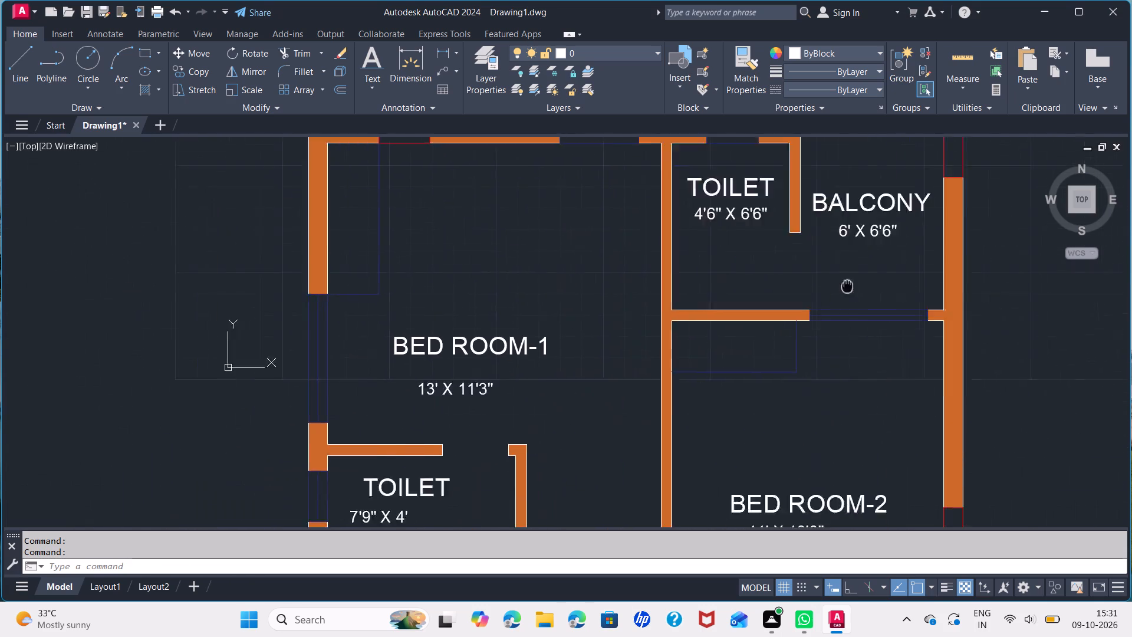
middle_drag(865, 283, 950, 263)
click(574, 363)
drag(574, 362, 574, 356)
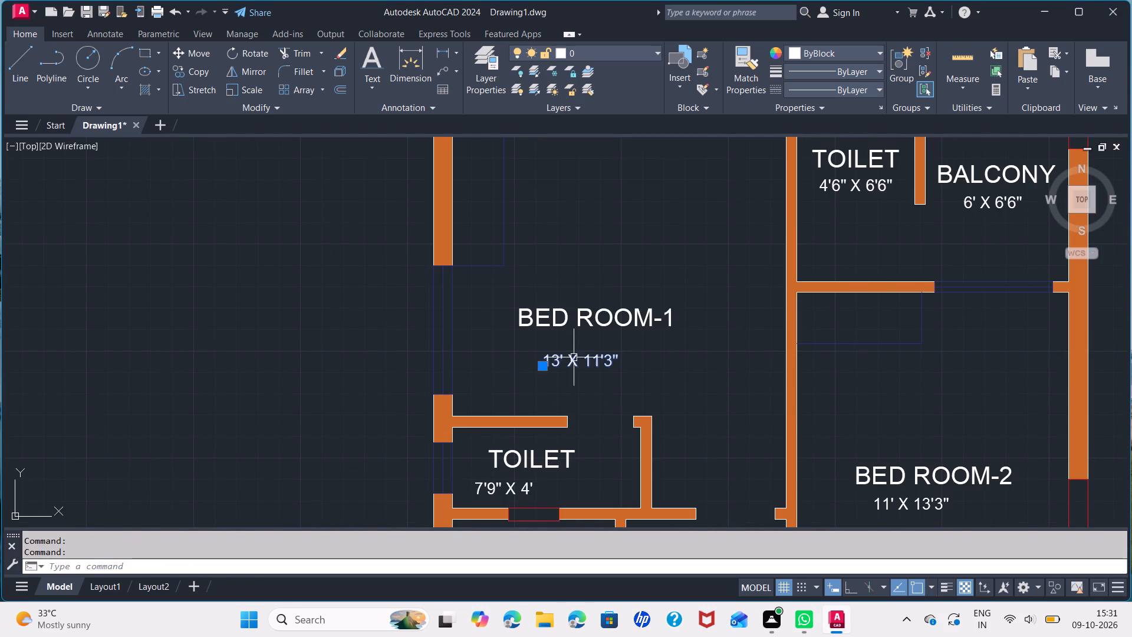
drag(574, 356, 577, 348)
Move the 7'9" X 4' size text so it sits centred under its TOILET label below BED ROOM-1.
middle_drag(611, 382, 636, 249)
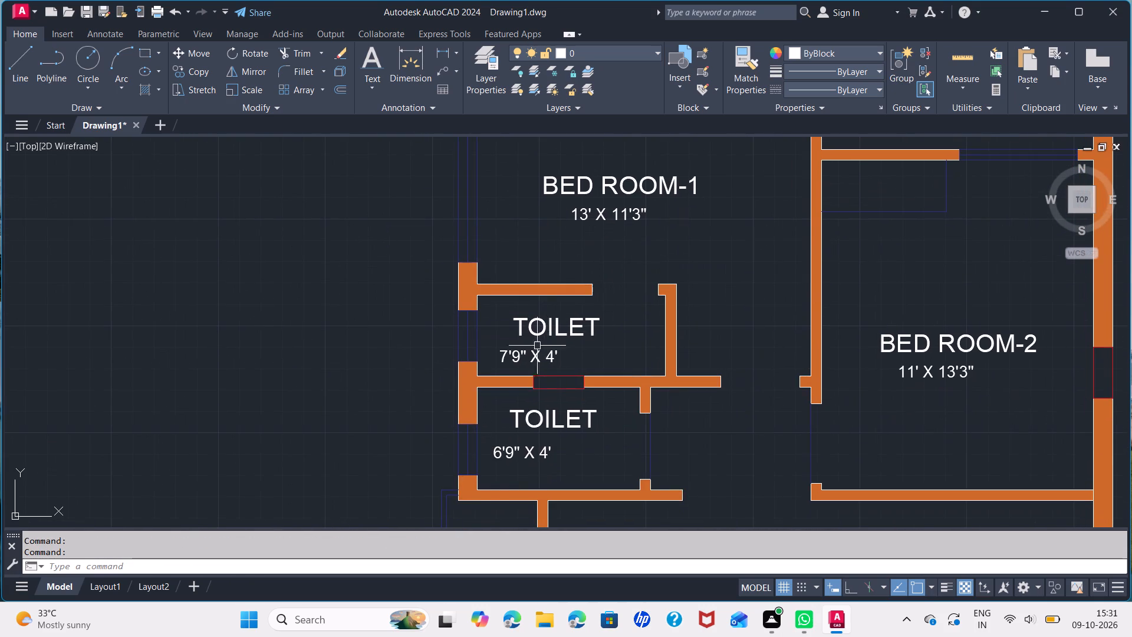
scroll(532, 357, up, 1)
click(522, 357)
click(510, 354)
drag(510, 354, 524, 352)
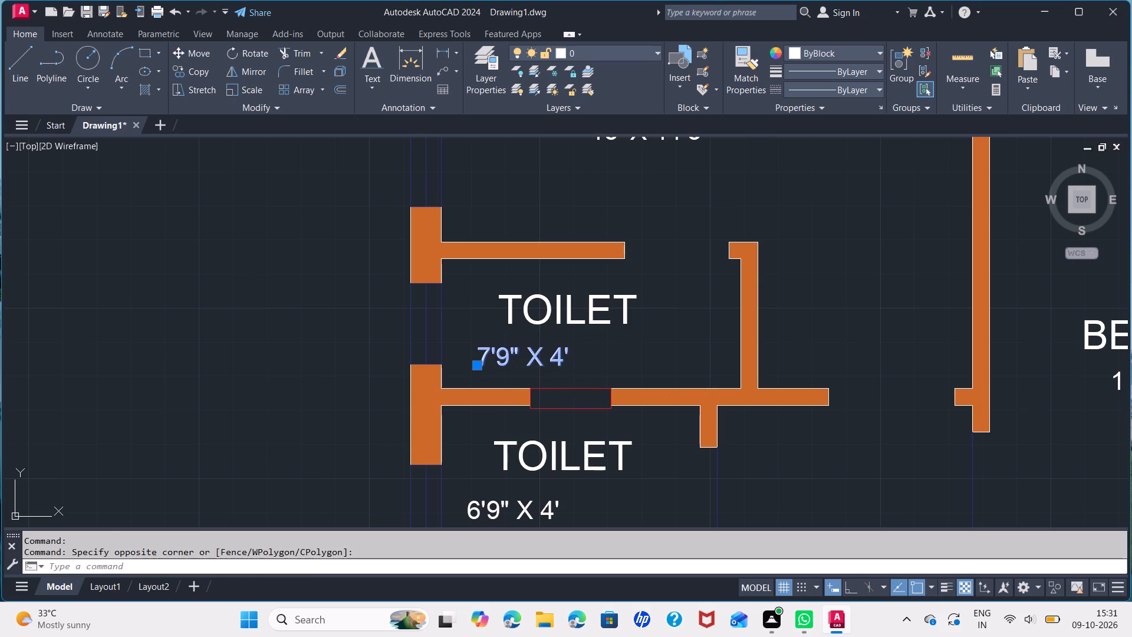
drag(524, 352, 554, 350)
key(Escape)
key(Escape)
key(Escape)
scroll(511, 359, up, 2)
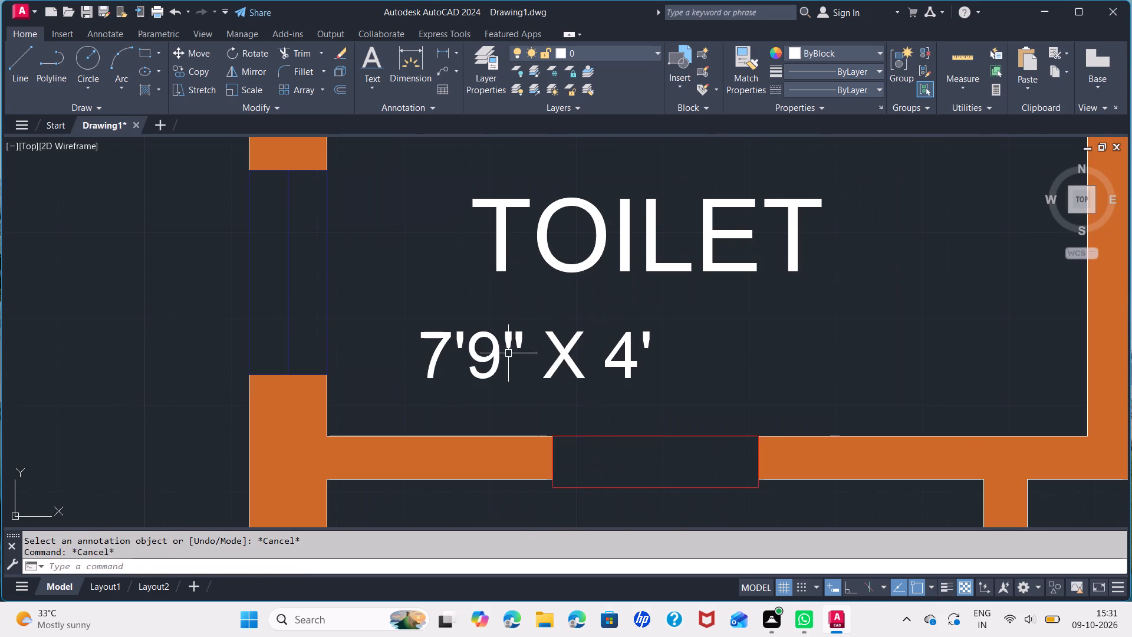
click(511, 344)
drag(515, 342, 622, 331)
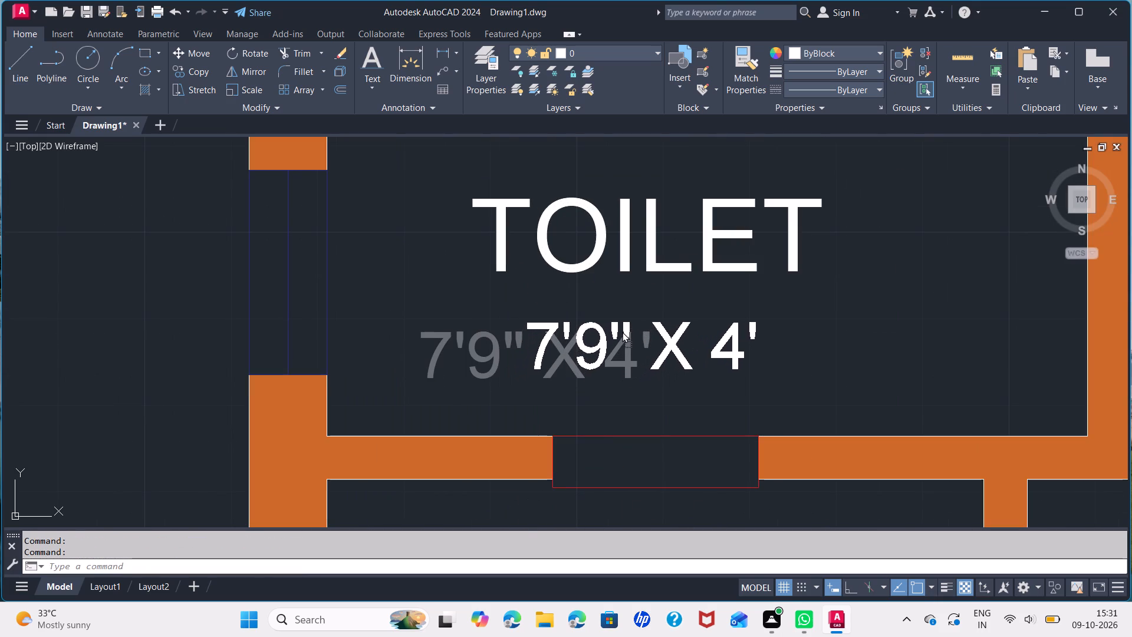
drag(622, 331, 624, 328)
Move the 6'9" X 4' size text up so it sits centred under the lower TOILET label.
scroll(688, 367, down, 2)
middle_drag(706, 406, 646, 249)
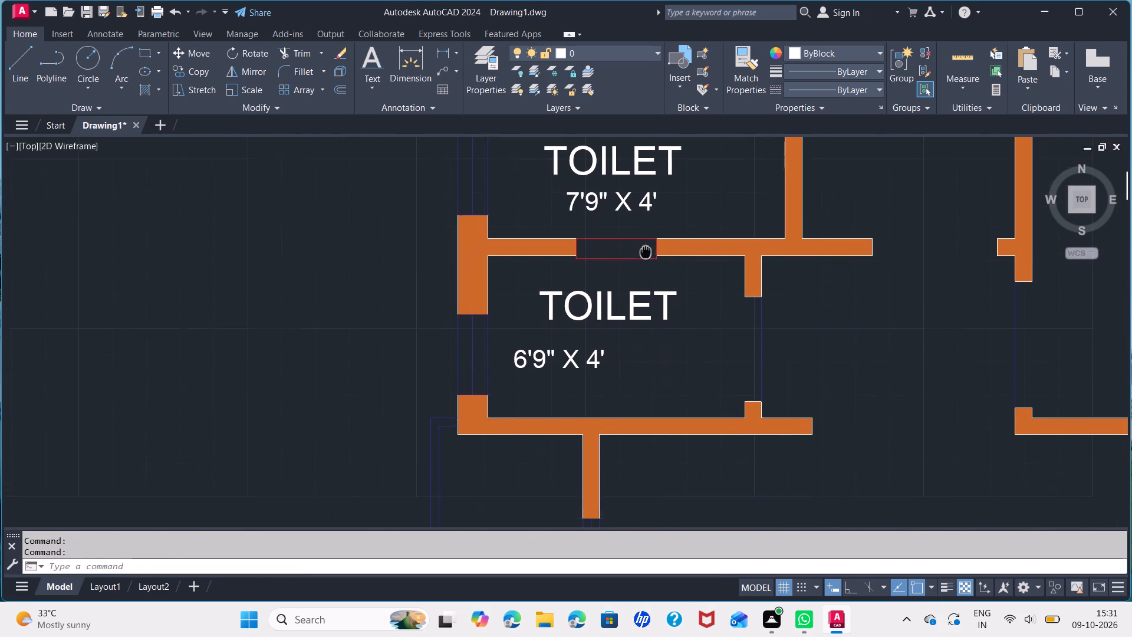
middle_drag(646, 249, 646, 242)
scroll(531, 359, up, 1)
click(541, 347)
drag(546, 339, 574, 342)
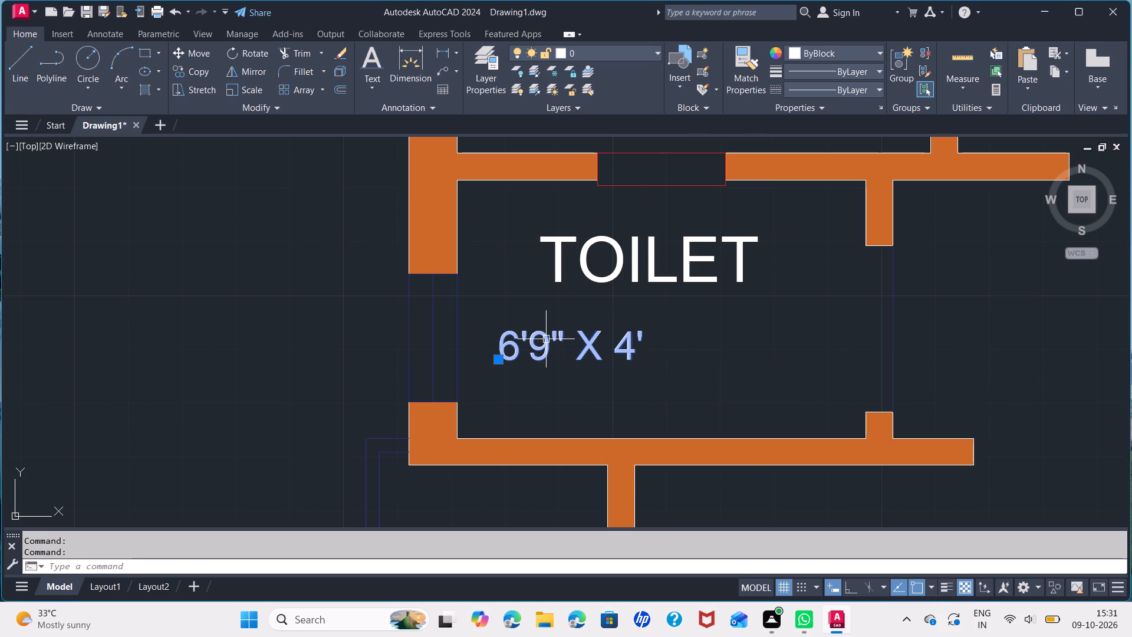
drag(574, 342, 621, 320)
Move the 11' X 13'3" size text so it sits centred under the BED ROOM-2 label.
scroll(713, 358, down, 3)
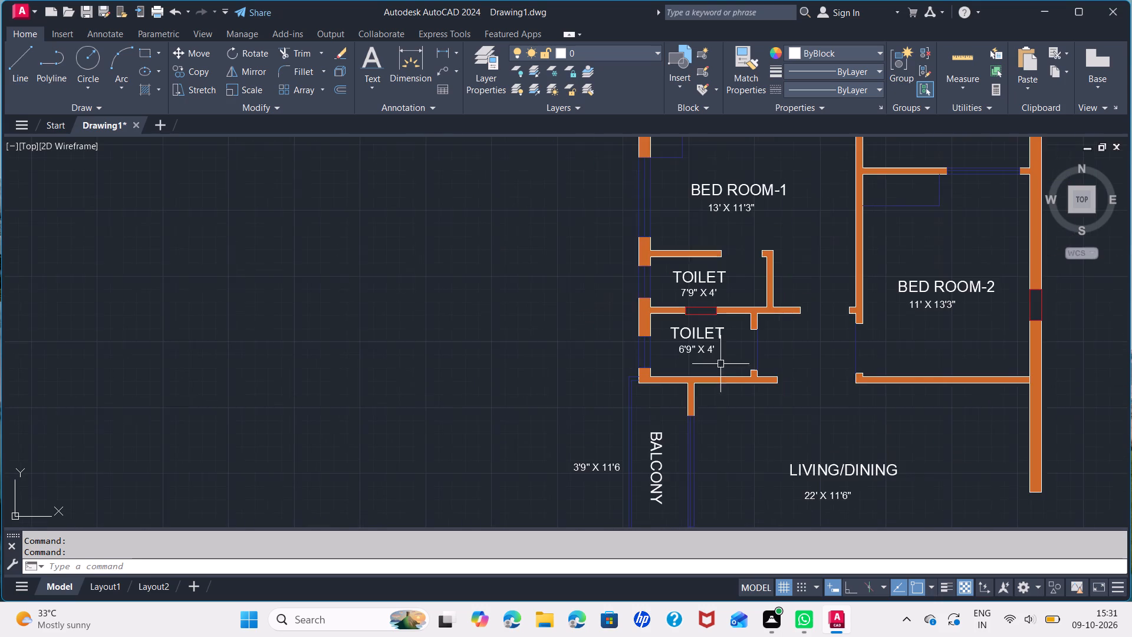
middle_drag(735, 354, 406, 389)
scroll(595, 344, up, 2)
click(611, 331)
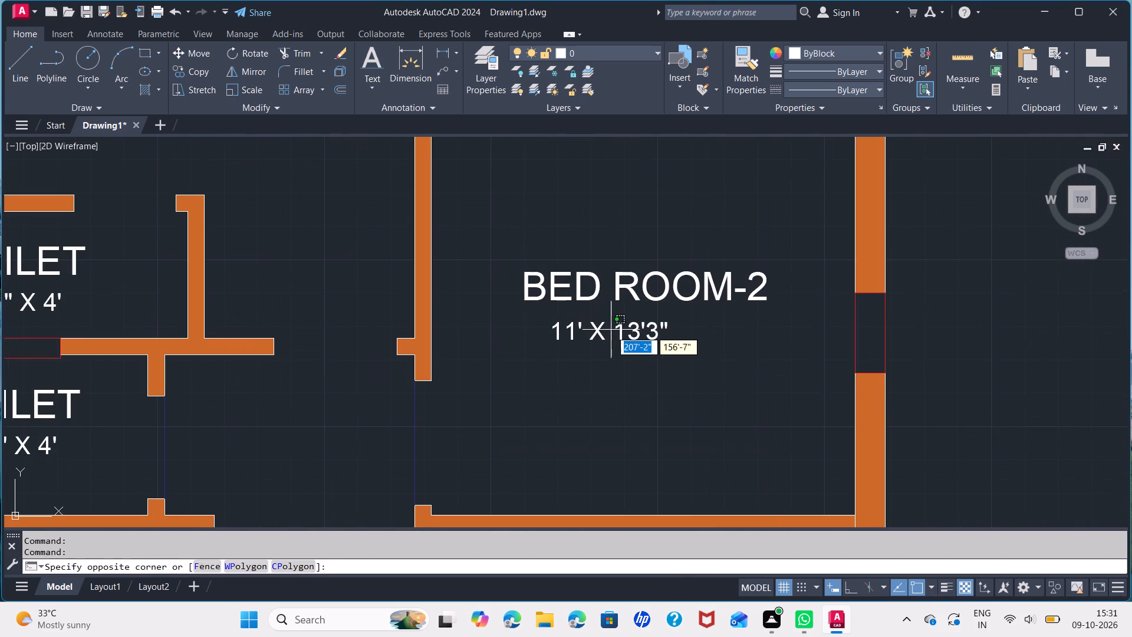
click(595, 331)
drag(595, 330, 629, 335)
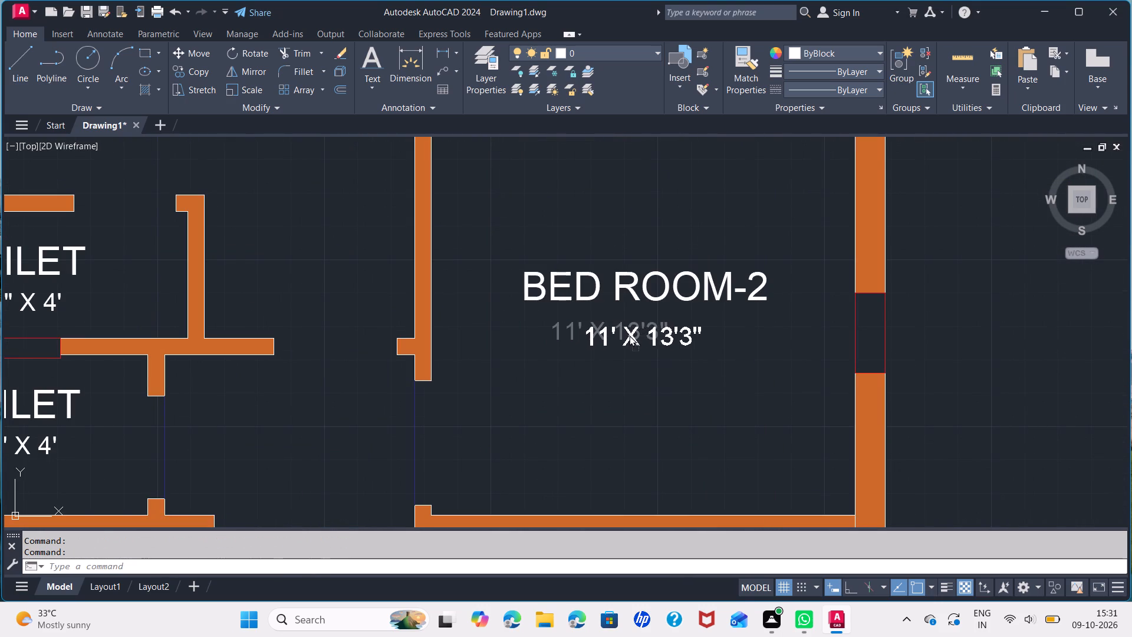
drag(629, 335, 627, 329)
Move the 22' X 11'6" size text so it sits centred just below the LIVING/DINING label.
scroll(619, 362, down, 2)
middle_drag(637, 401, 649, 177)
scroll(515, 328, up, 1)
click(526, 310)
drag(519, 306, 541, 297)
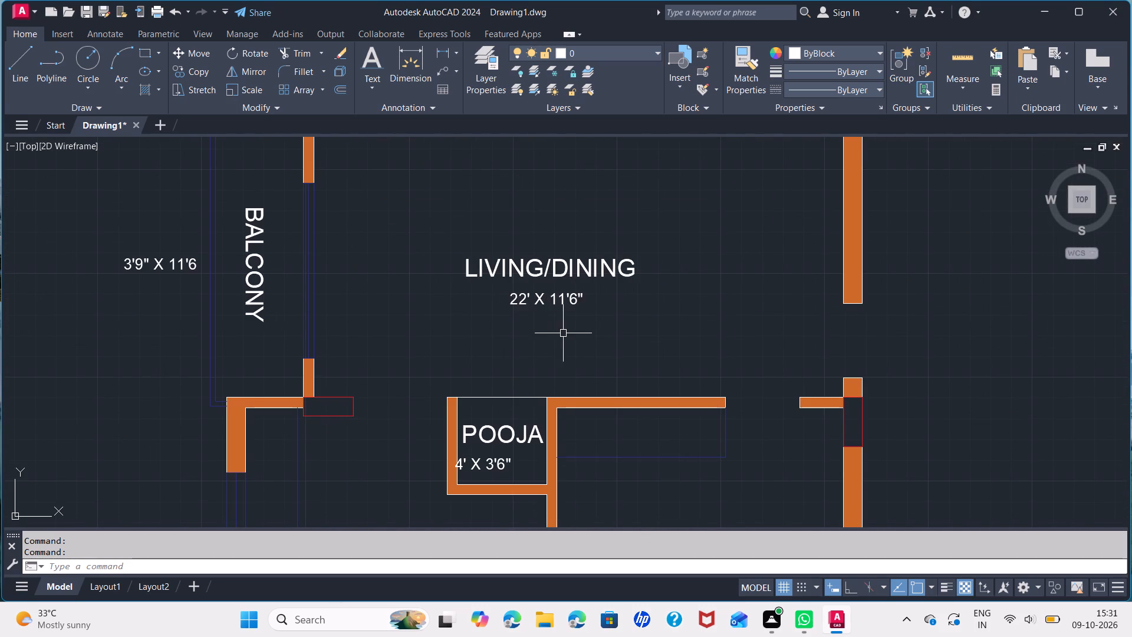
Move the 4' X 3'6" size text off the wall so it sits centred under the POOJA label.
scroll(564, 334, down, 2)
scroll(532, 383, up, 2)
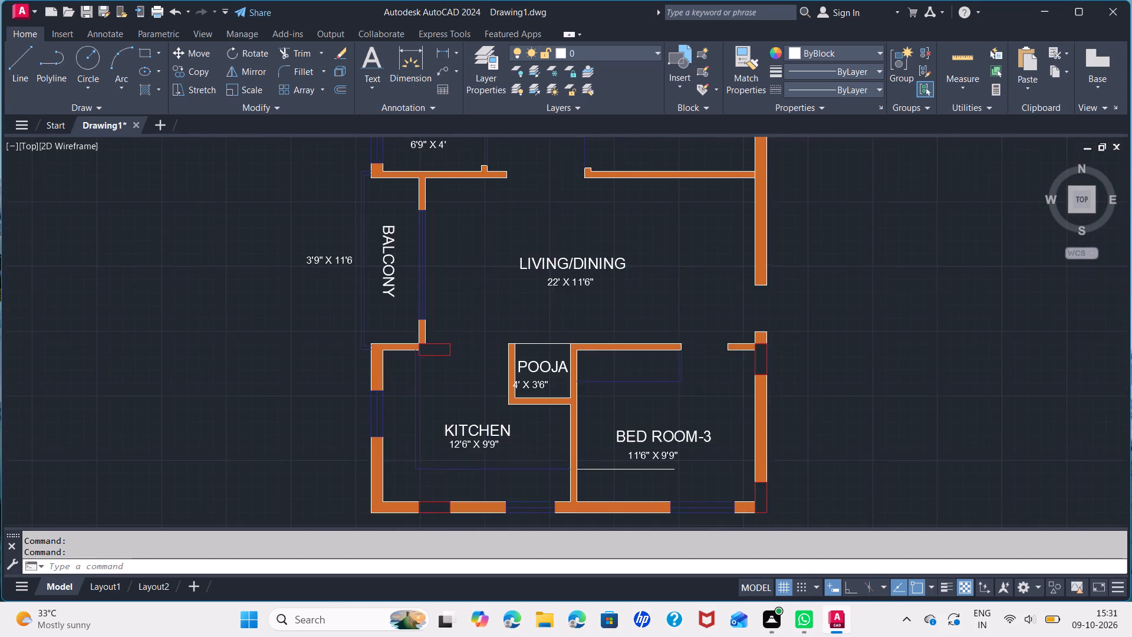
click(531, 386)
scroll(521, 392, up, 2)
drag(510, 380, 554, 365)
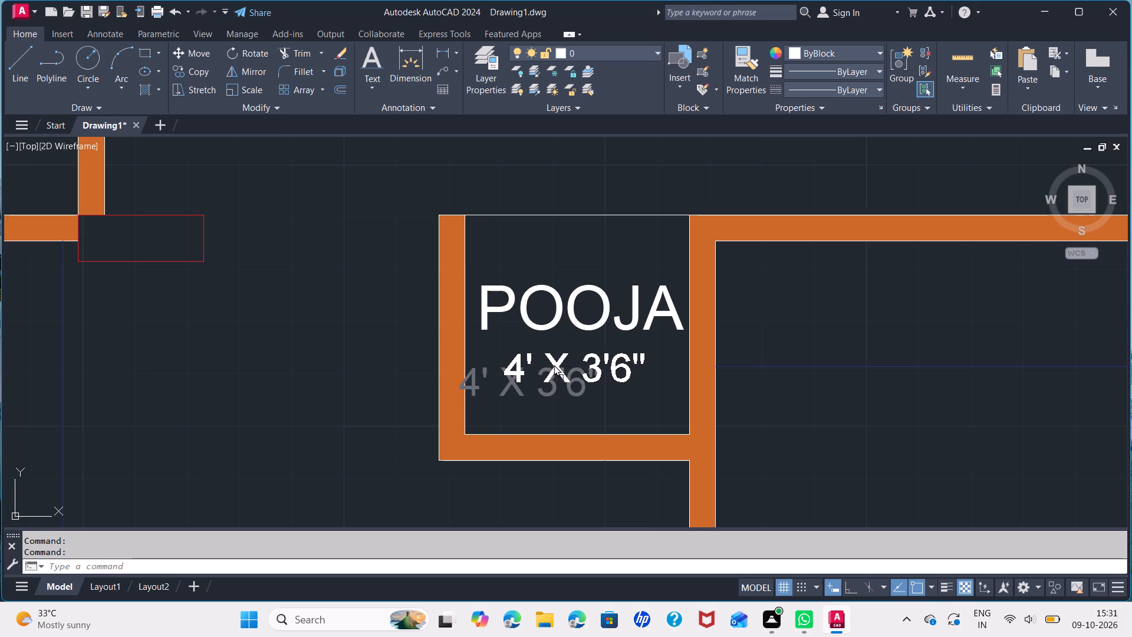
drag(554, 365, 556, 365)
Move the 11'6" X 9'9" size text so it sits centred just below the BED ROOM-3 label.
scroll(547, 436, down, 3)
middle_drag(547, 445, 600, 324)
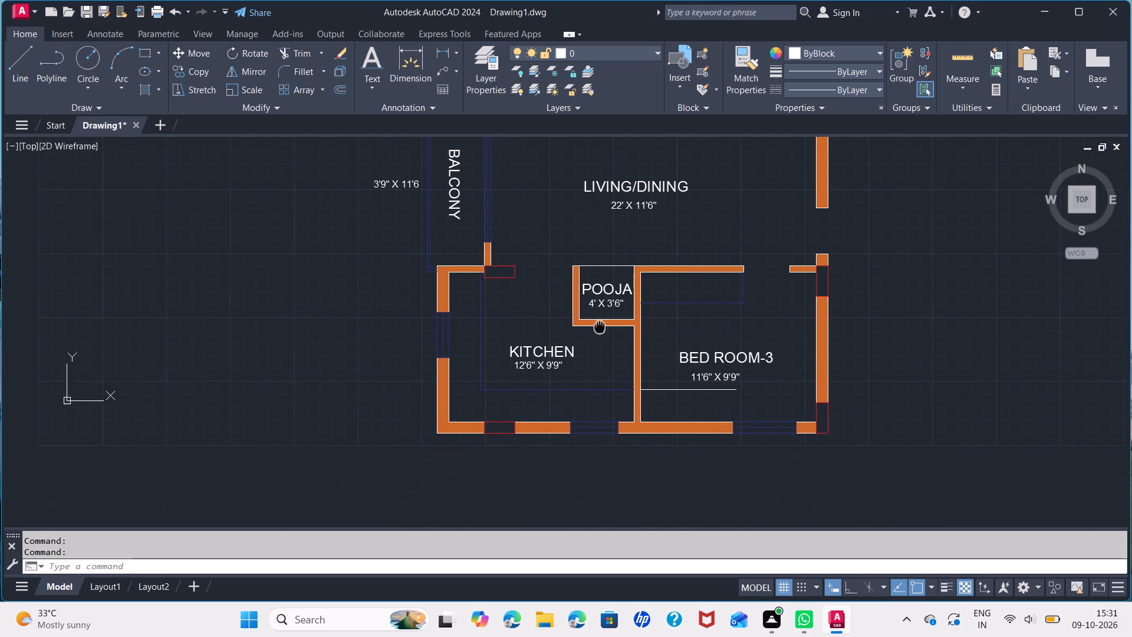
scroll(545, 362, up, 2)
middle_drag(679, 382, 341, 394)
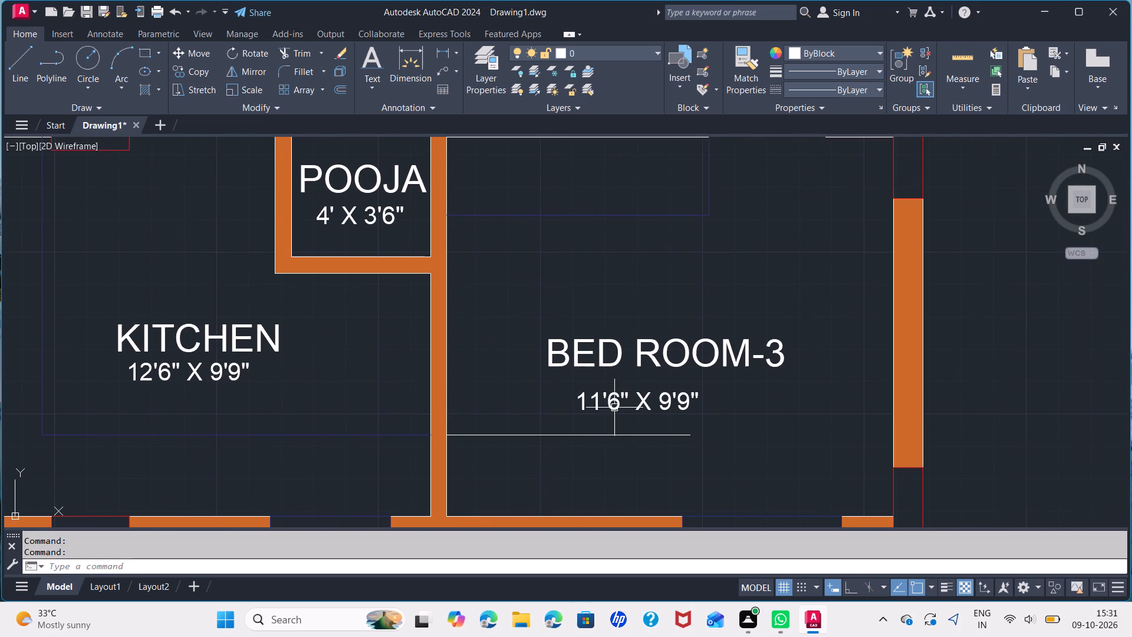
click(644, 401)
drag(648, 399, 676, 389)
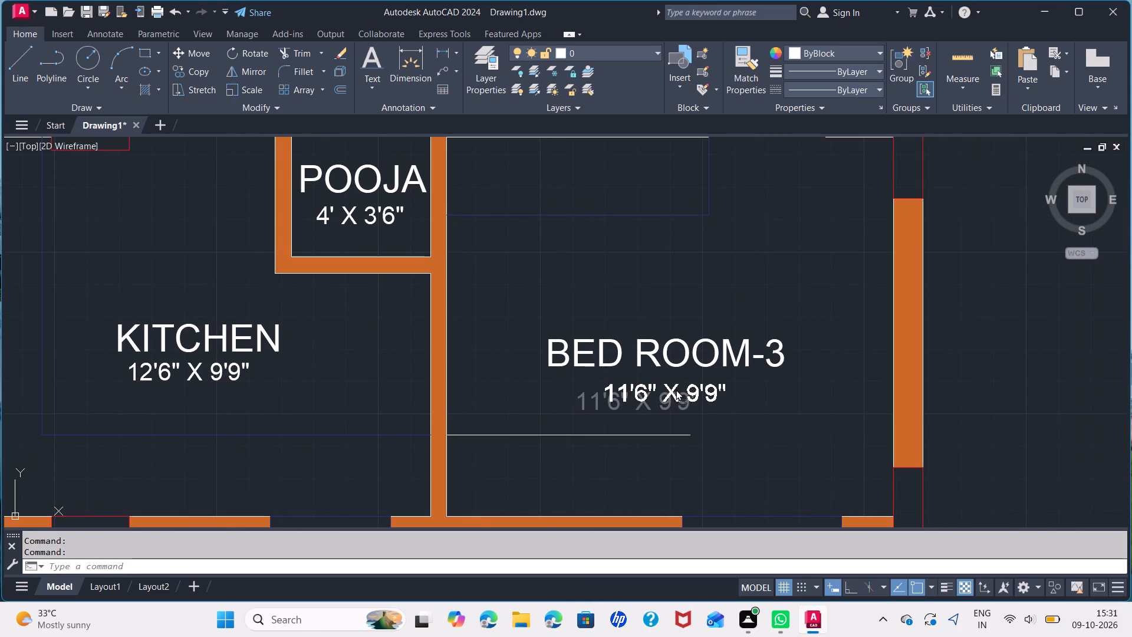
drag(676, 389, 667, 392)
Rotate the 3'9" X 11'6 size text to 270° with Ortho on, so it runs parallel to the vertical BALCONY label.
scroll(575, 322, down, 3)
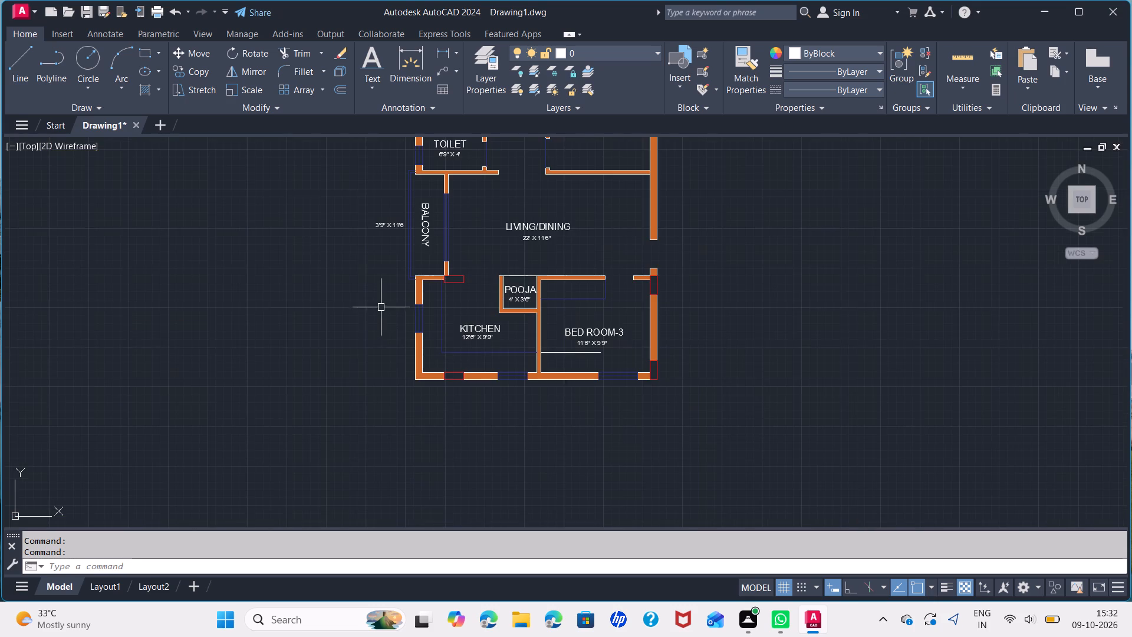
middle_drag(381, 307, 488, 407)
scroll(468, 338, up, 3)
click(528, 286)
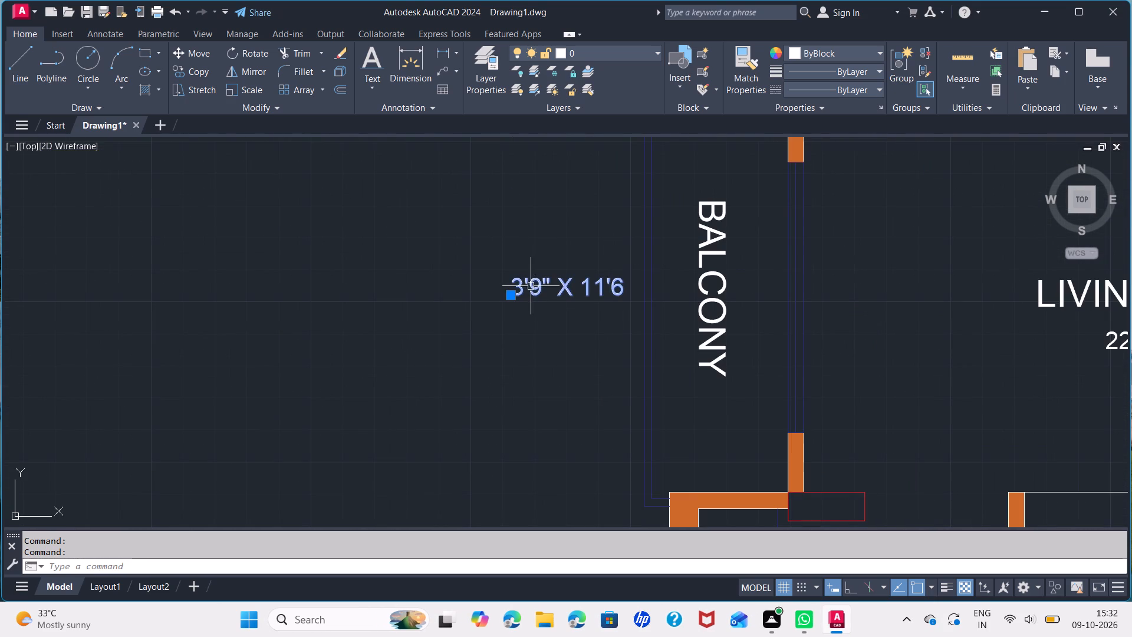
click(245, 46)
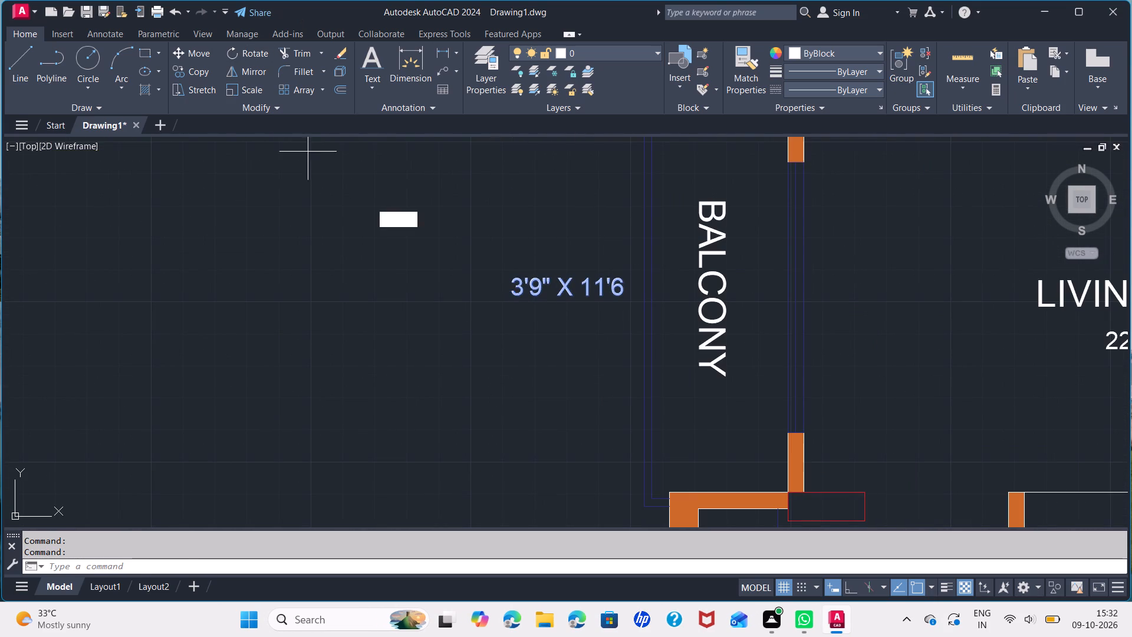
click(504, 285)
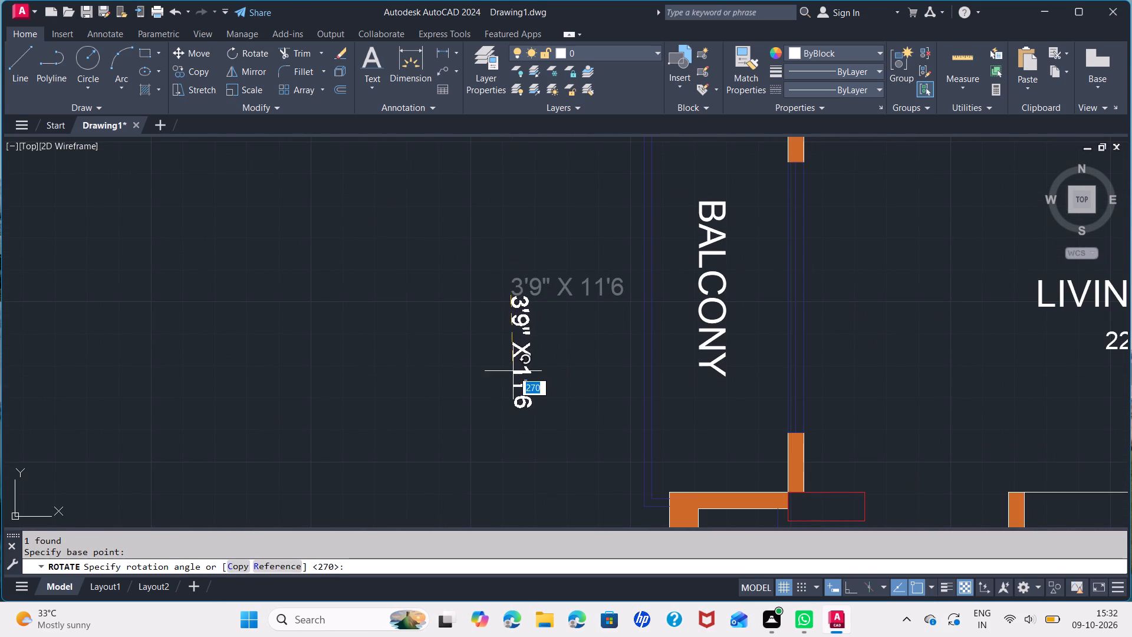
click(855, 592)
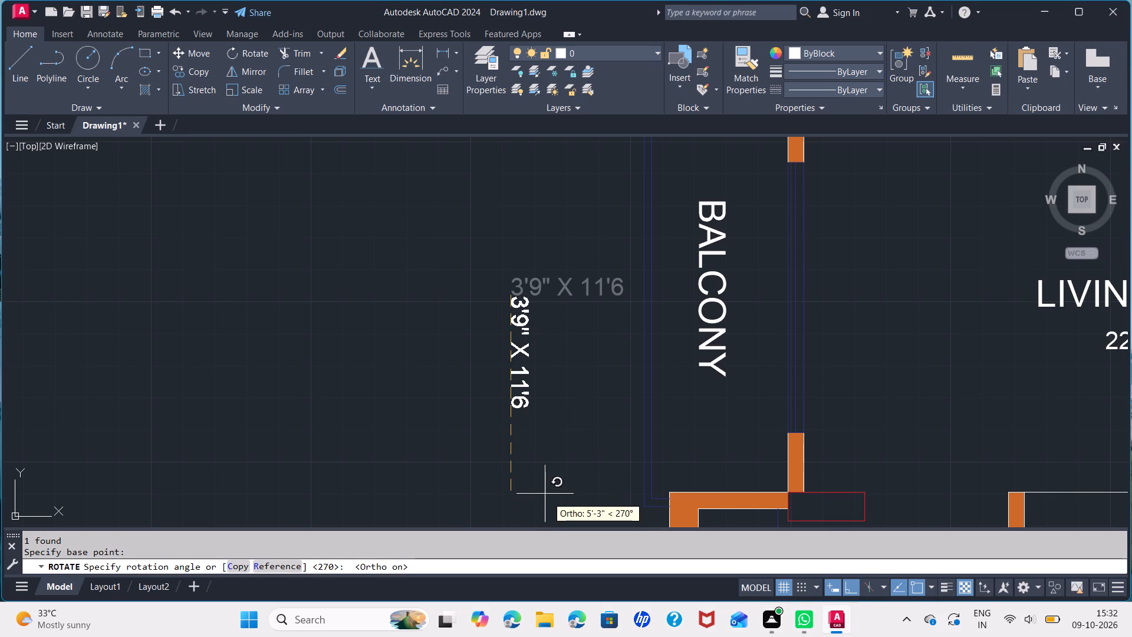
click(510, 422)
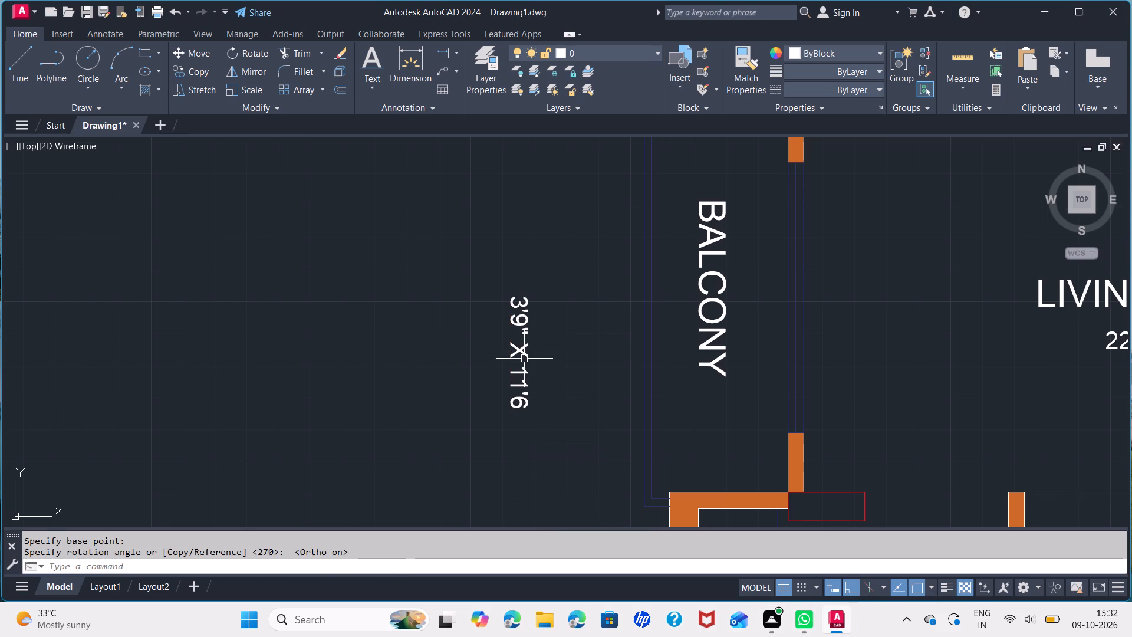
Move the rotated 3'9" X 11'6 size text inside the balcony, centred alongside the vertical BALCONY label.
click(520, 346)
drag(516, 359, 667, 297)
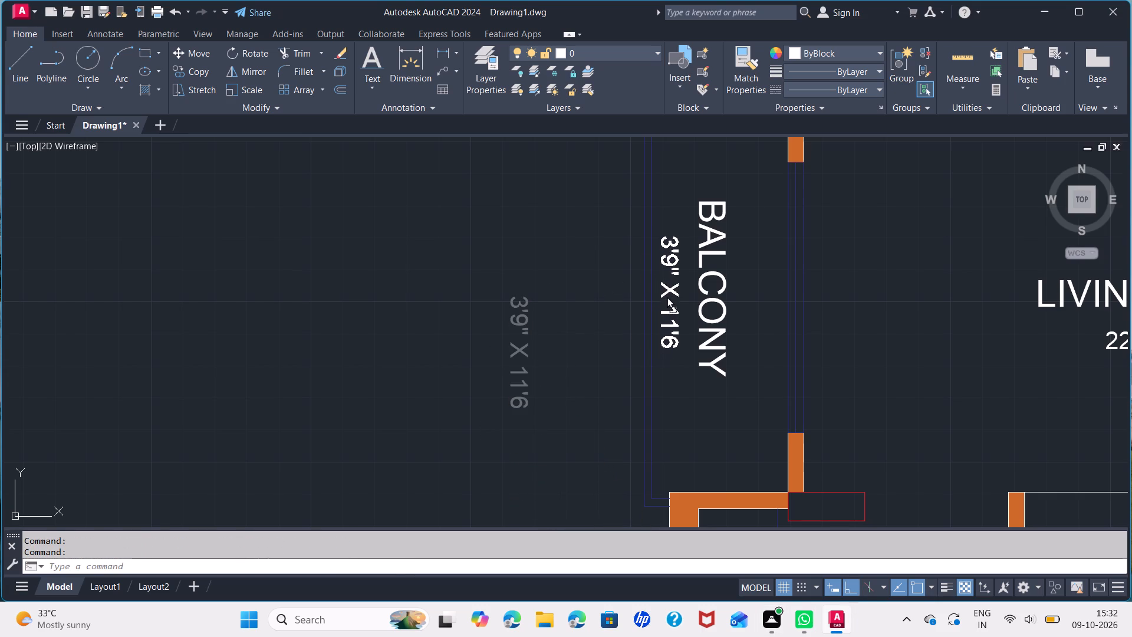
drag(667, 297, 674, 296)
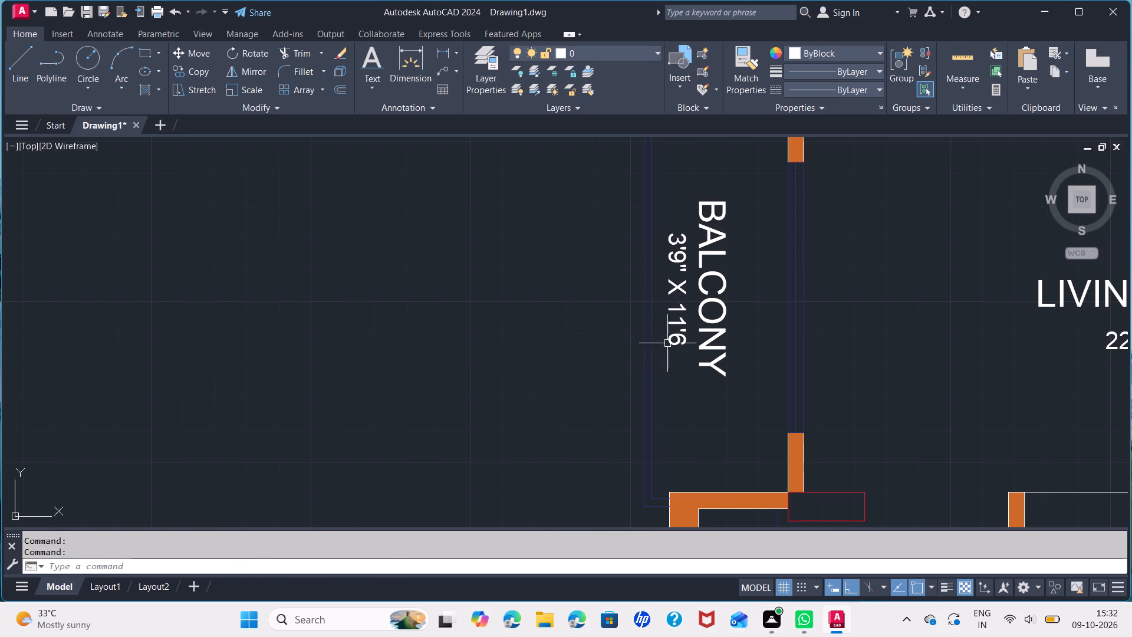
scroll(767, 383, down, 1)
key(Escape)
Add a vertical linear dimension in BED ROOM-1 from the upper wall's inner face to the top of the toilet wall.
scroll(739, 415, down, 2)
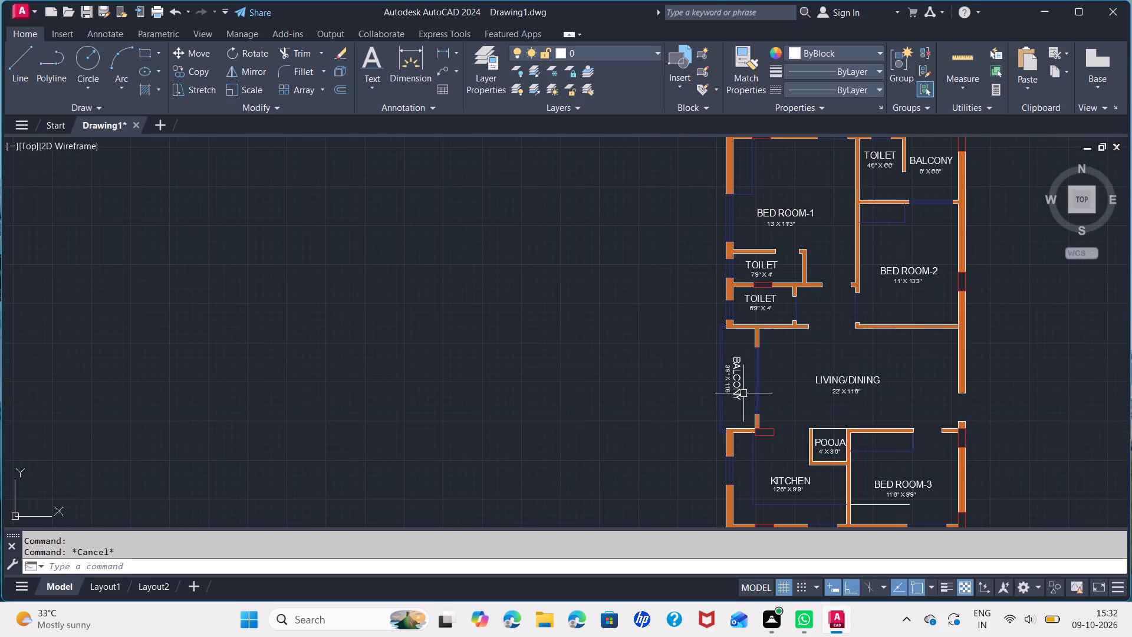
middle_drag(675, 432, 303, 536)
scroll(493, 385, down, 1)
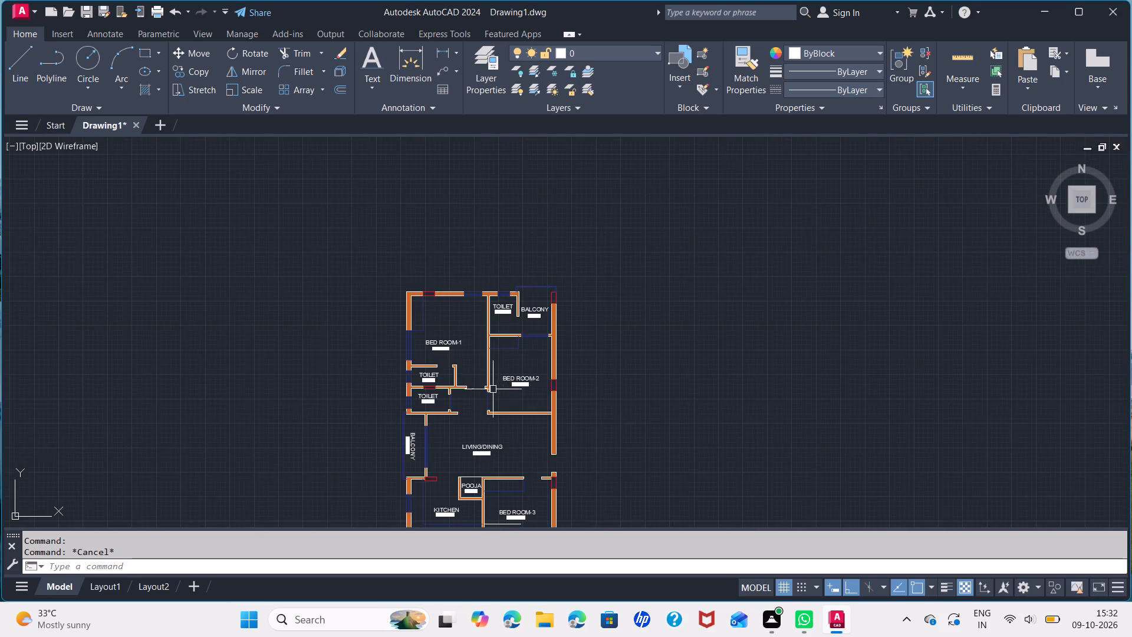
scroll(492, 390, up, 2)
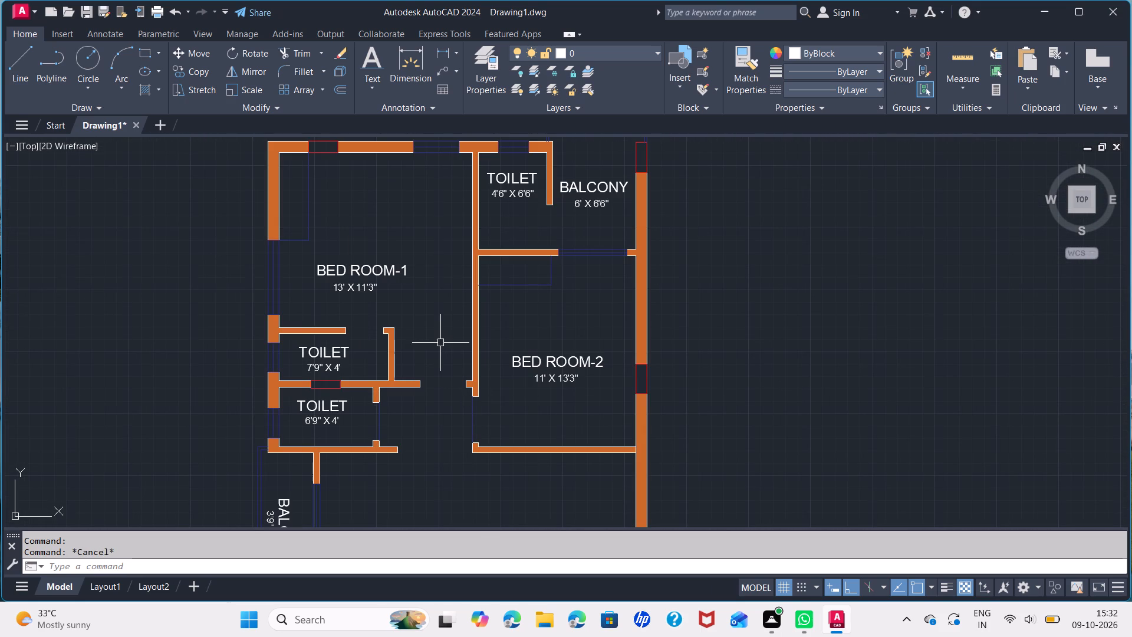
middle_drag(377, 284, 482, 418)
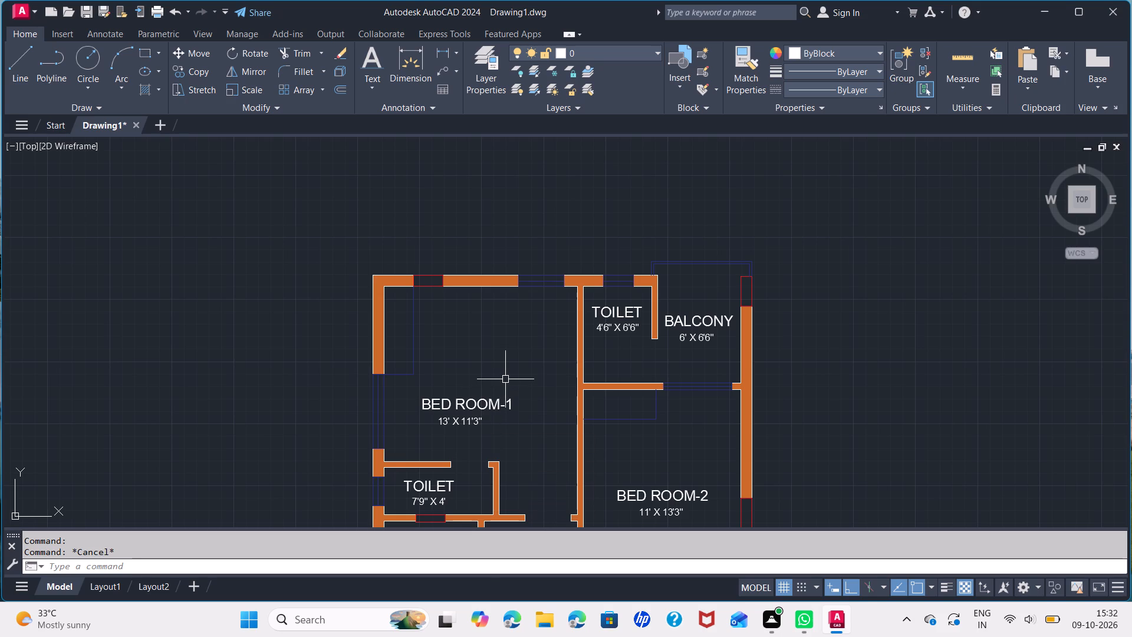
middle_drag(414, 363, 409, 271)
click(446, 48)
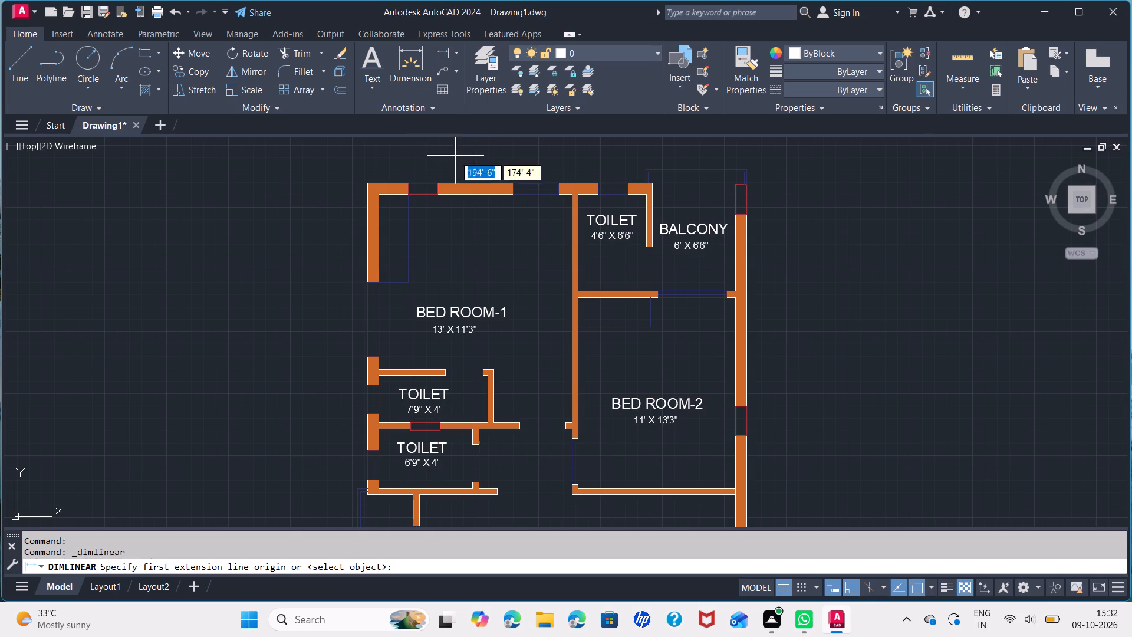
scroll(406, 219, up, 2)
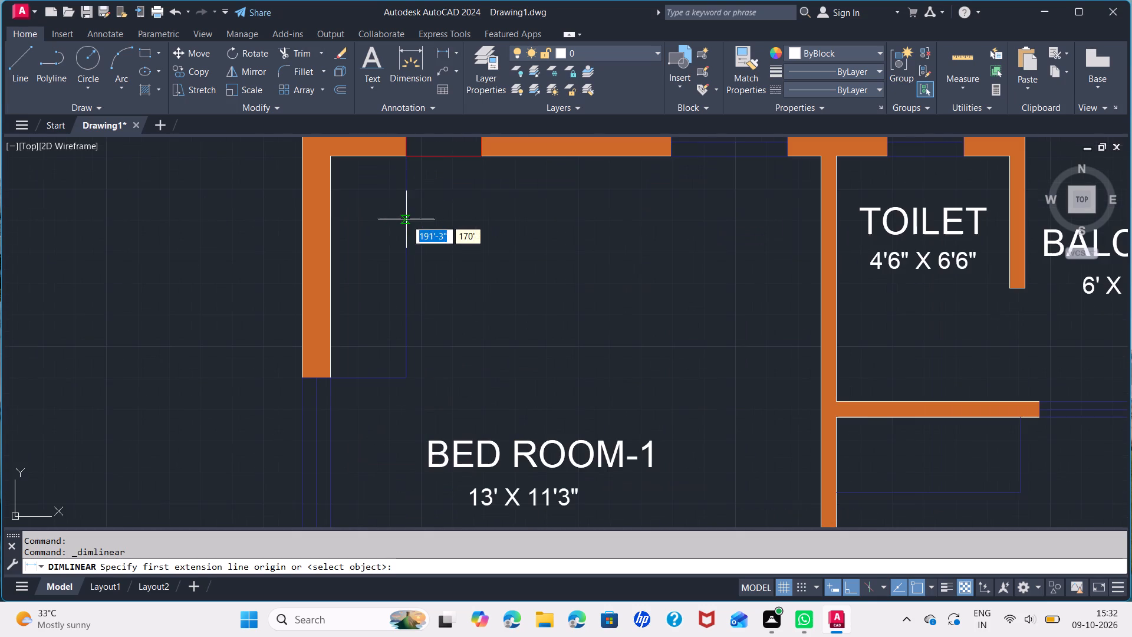
click(409, 156)
middle_drag(406, 403, 380, 227)
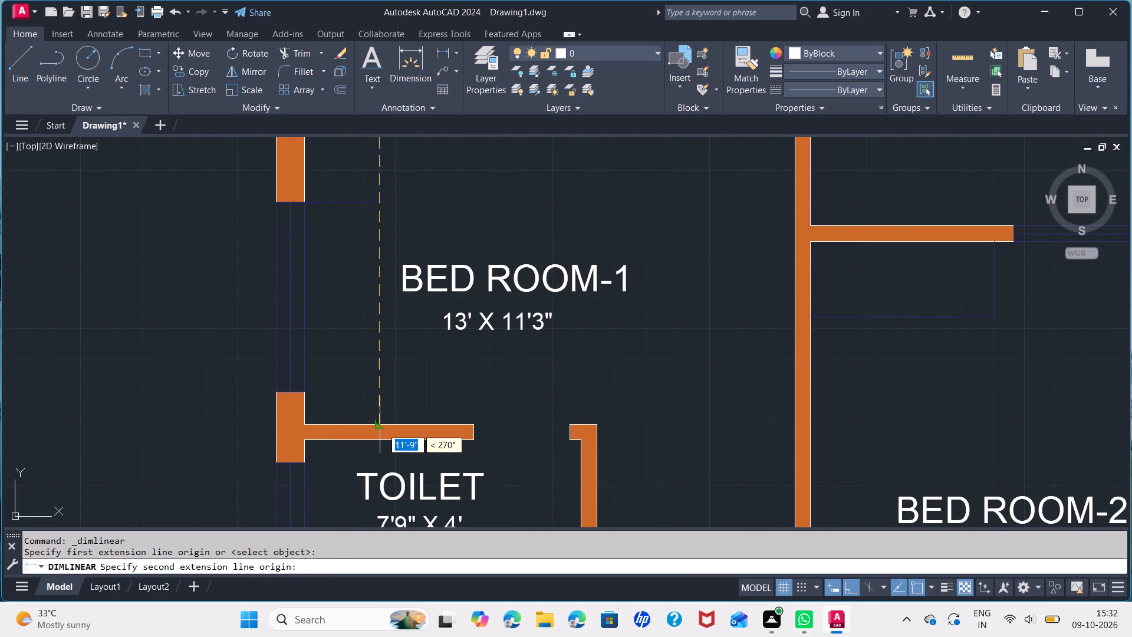
click(382, 428)
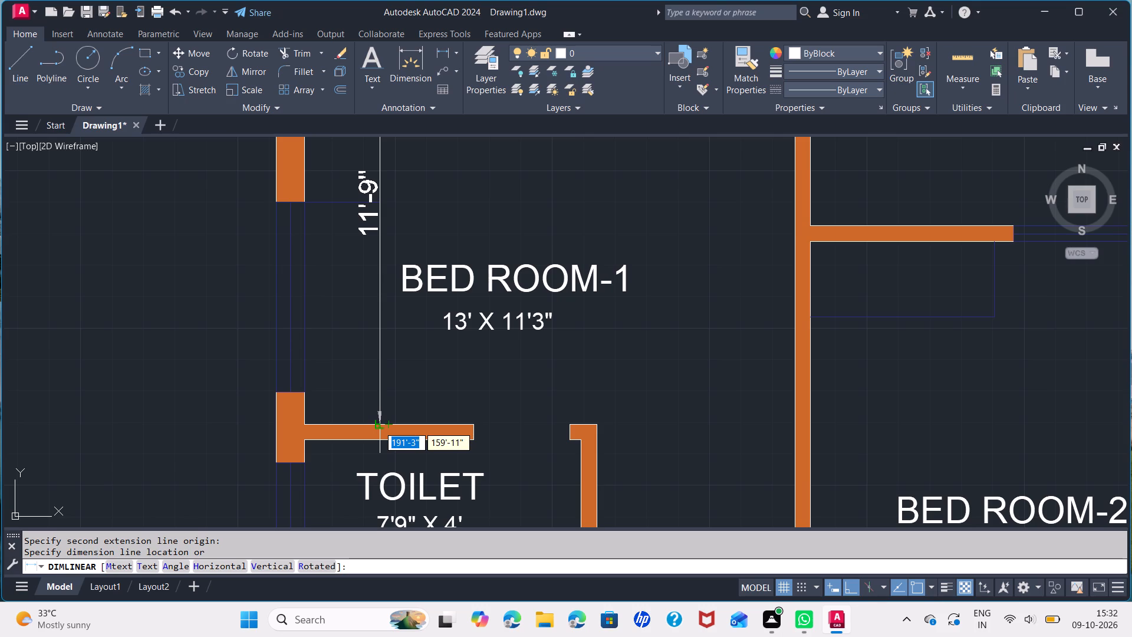
click(393, 425)
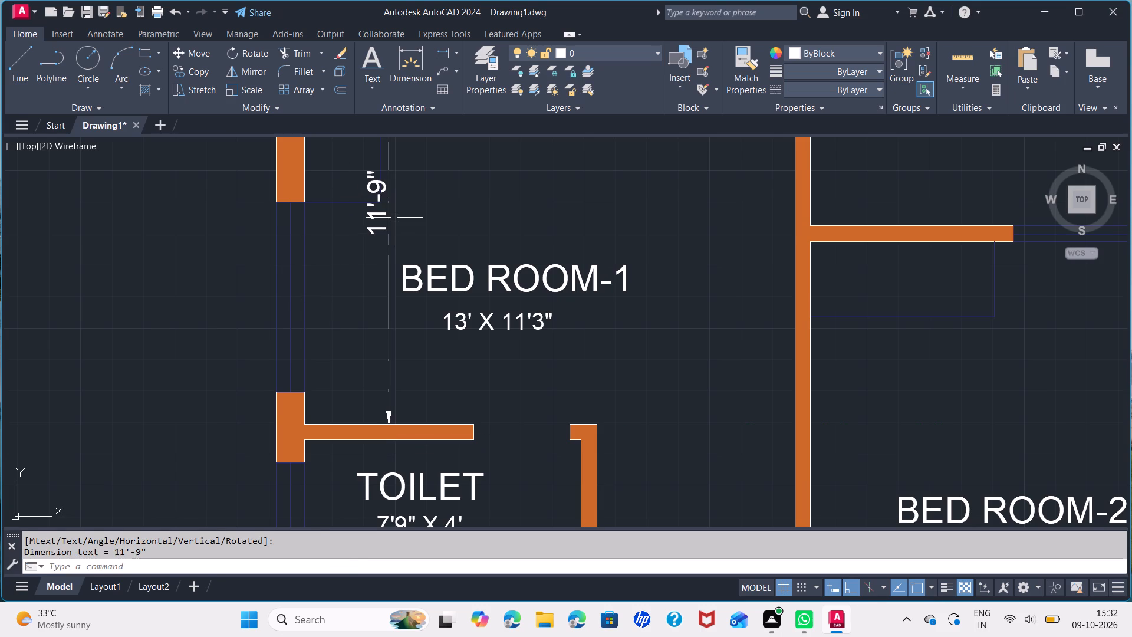
Add a vertical linear dimension between the inner wall faces of the 7'9" X 4' TOILET, beside its outer wall.
scroll(424, 216, down, 2)
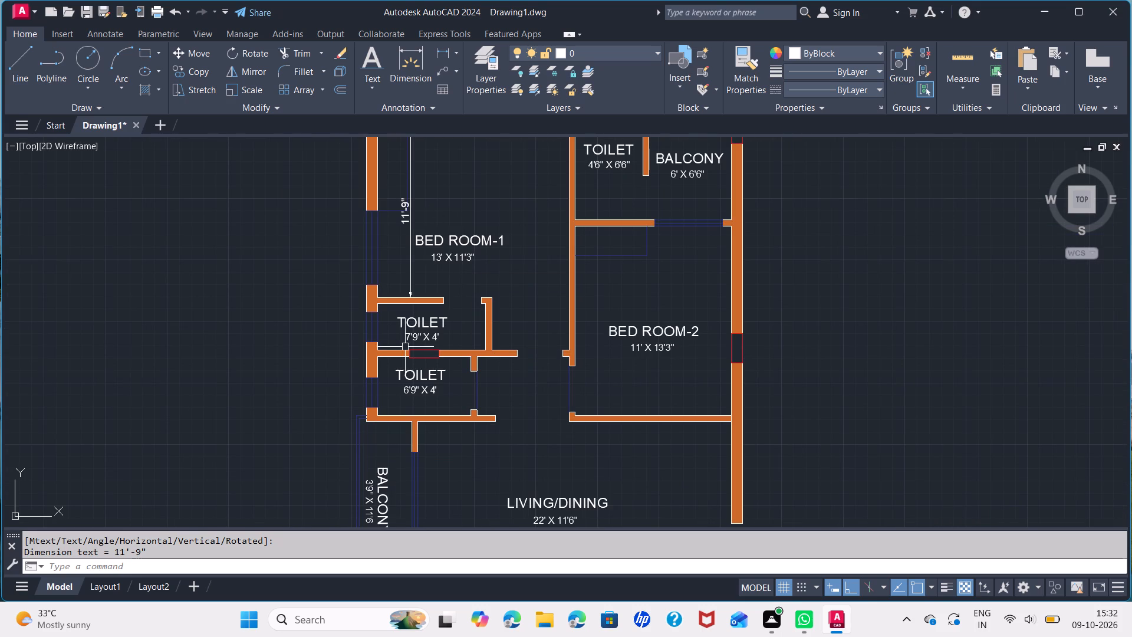
scroll(389, 323, up, 2)
middle_drag(389, 323, 416, 264)
key(space)
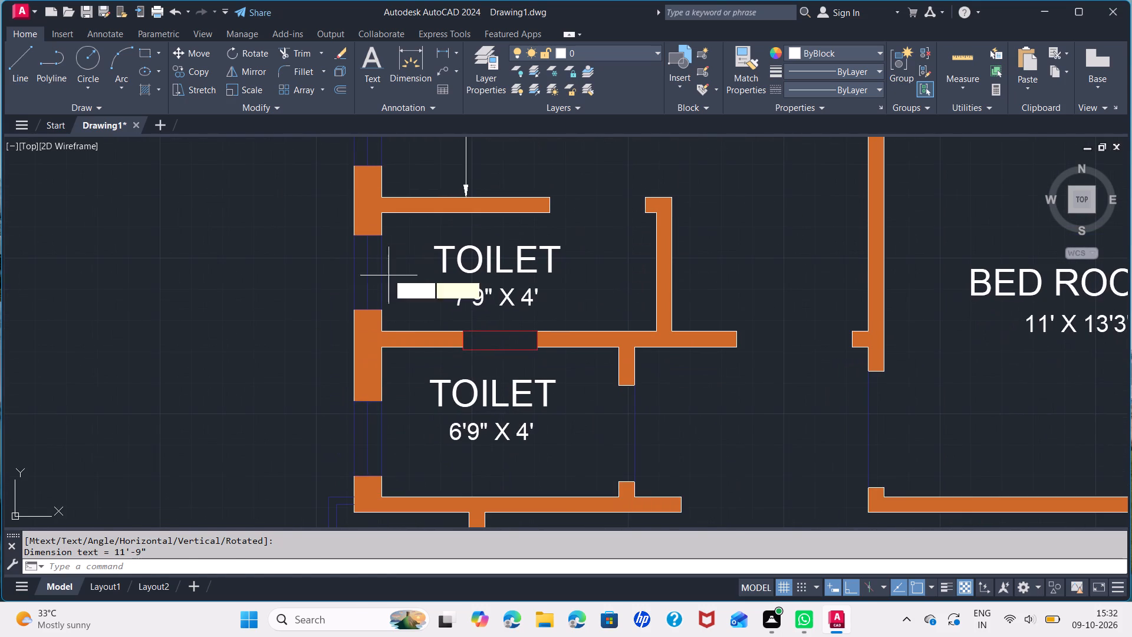
scroll(379, 223, up, 1)
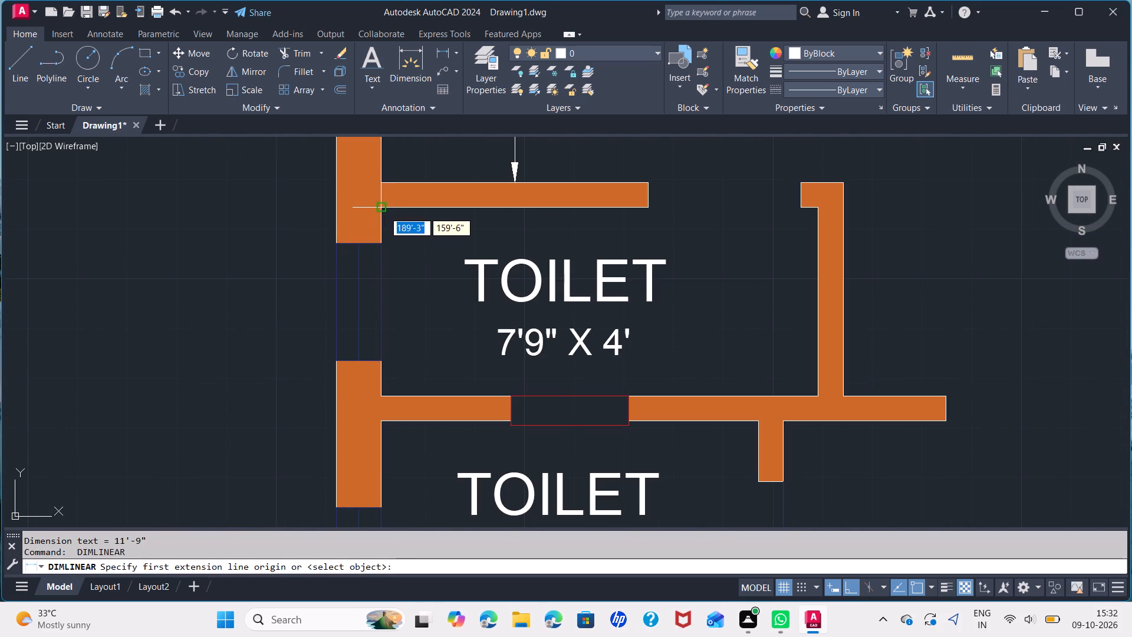
click(383, 211)
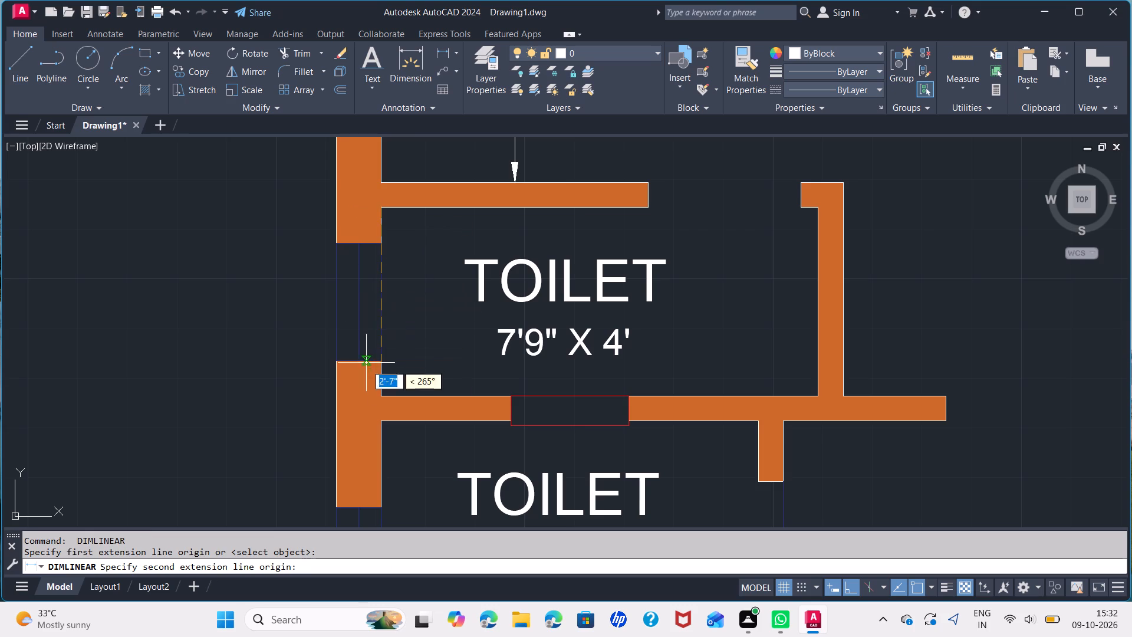
click(383, 392)
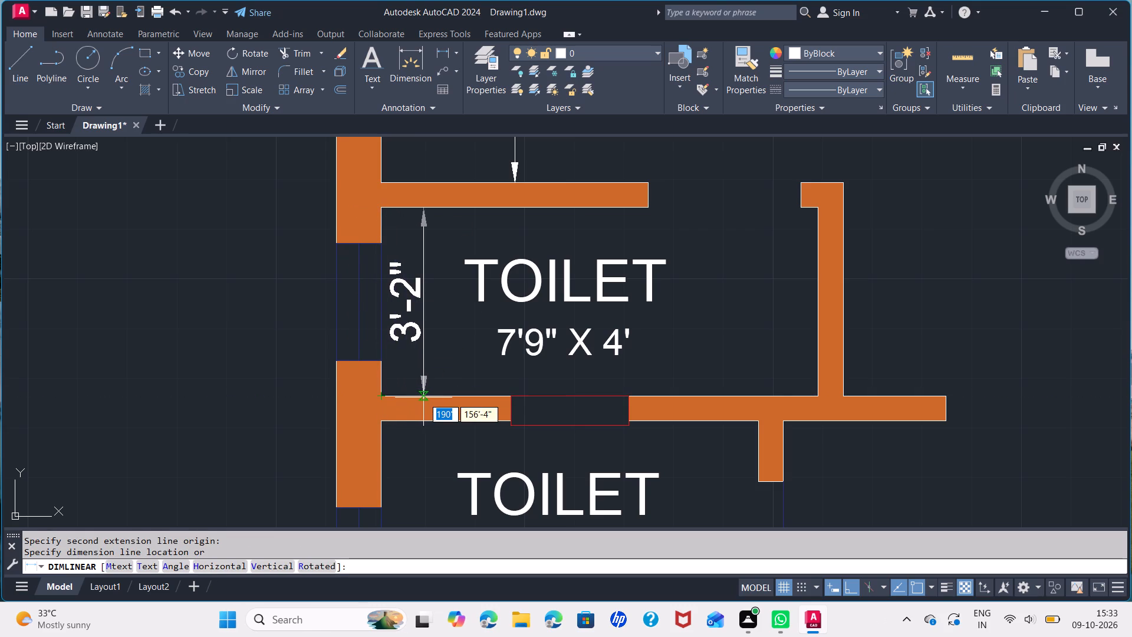
click(423, 398)
Add a vertical linear dimension between the inner wall faces of the 6'9" X 4' TOILET, beside its outer wall.
middle_drag(400, 455, 419, 299)
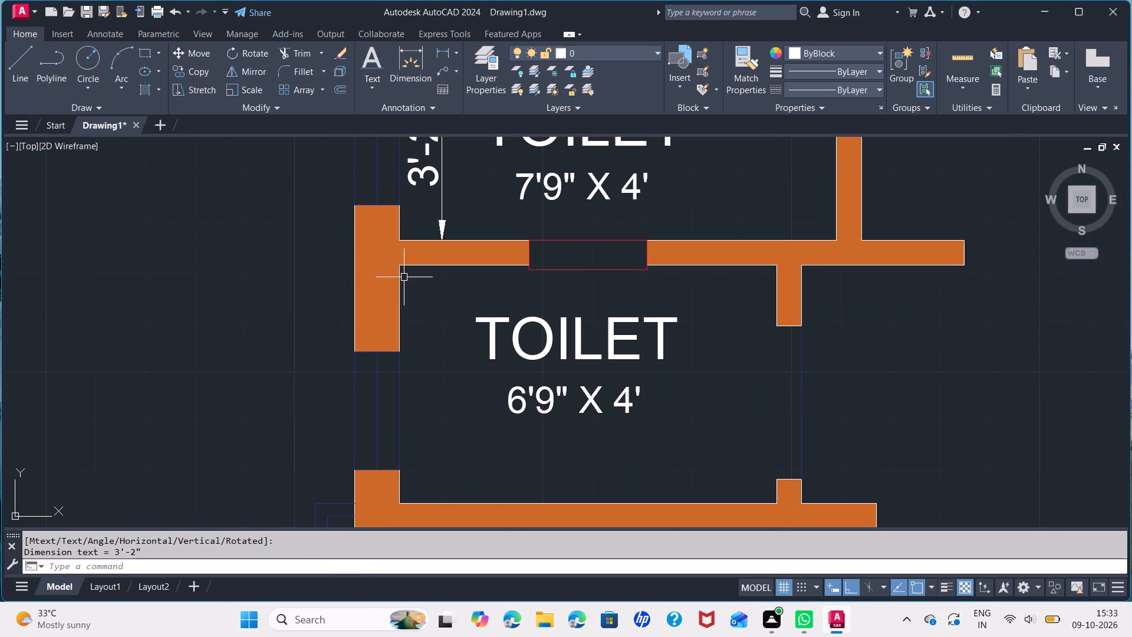
key(space)
click(399, 269)
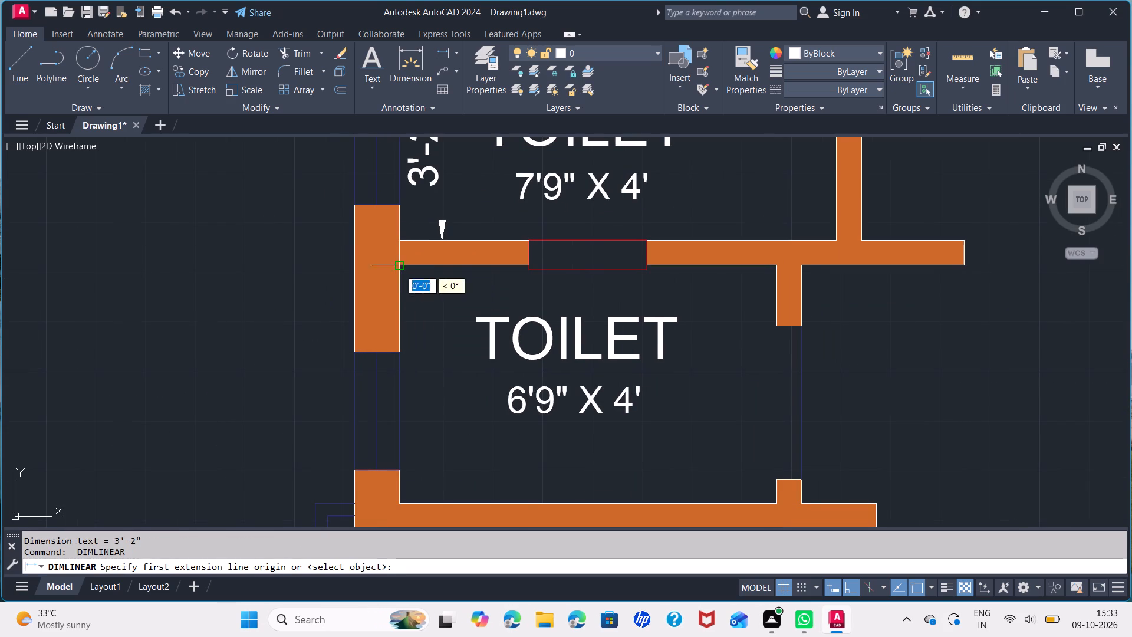
click(400, 500)
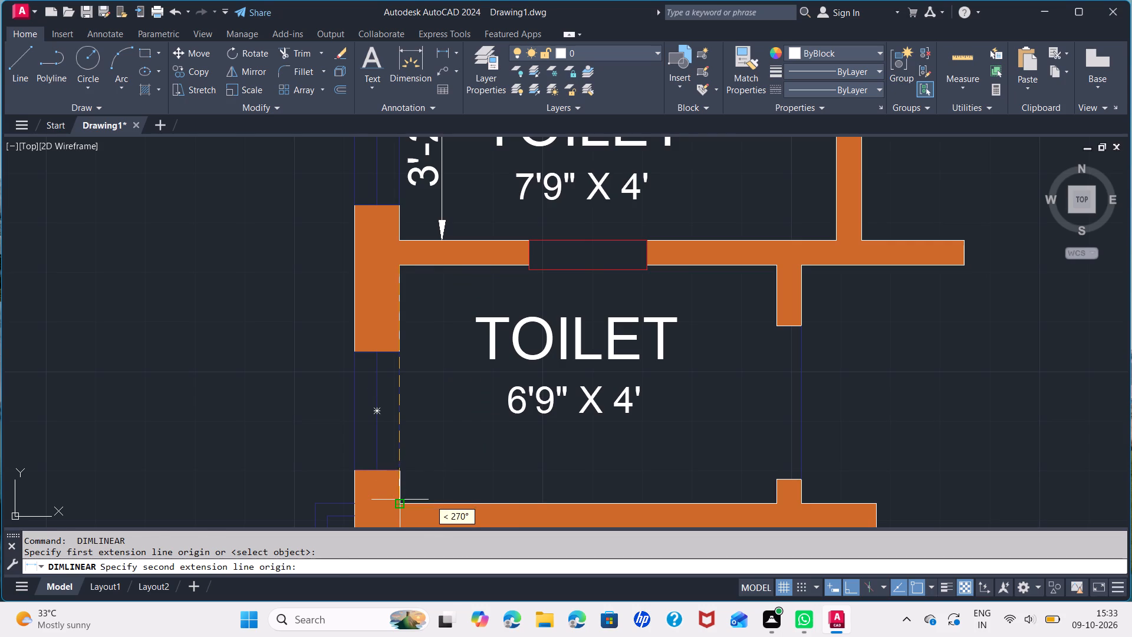
click(439, 492)
Override the vertical dimension text of the 7'9" X 4' TOILET with 4'.
middle_drag(463, 287, 429, 389)
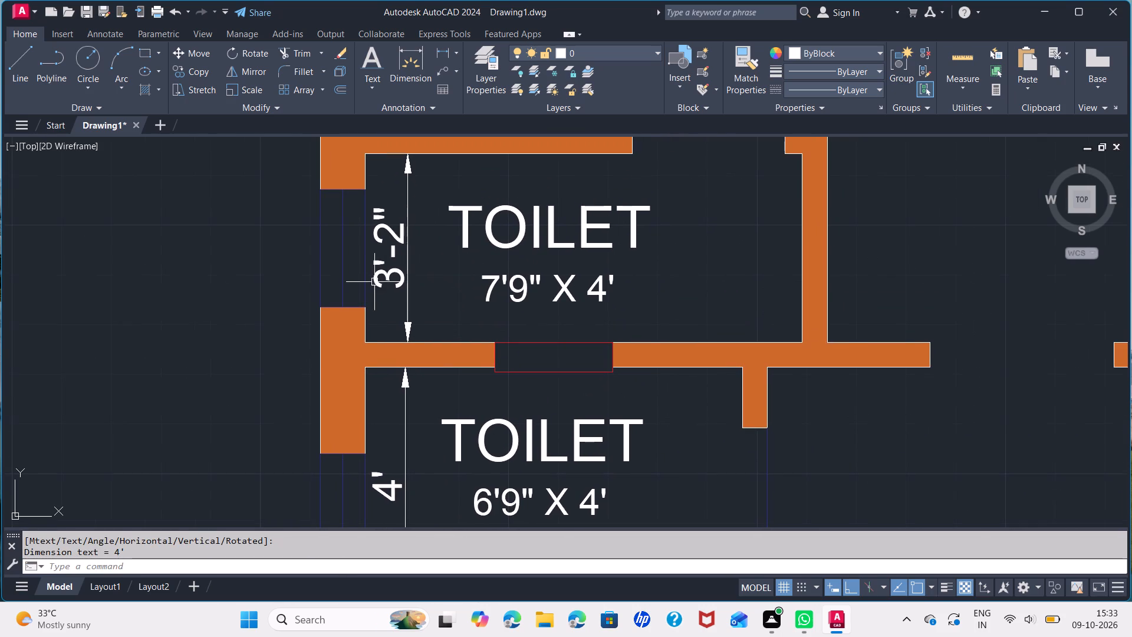
double_click(380, 276)
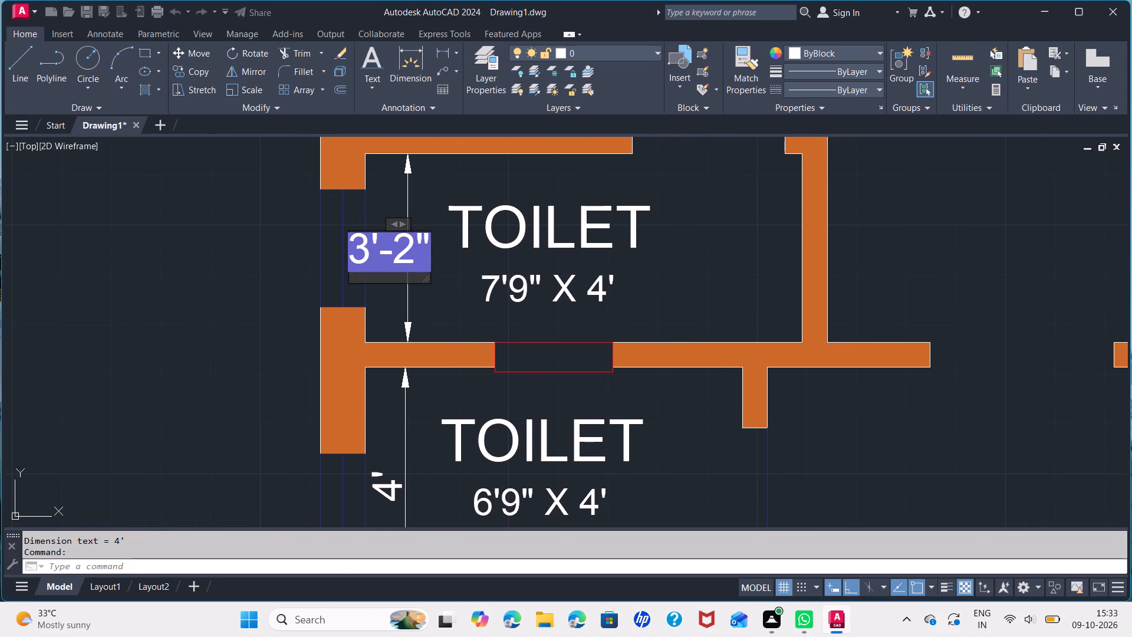
click(423, 253)
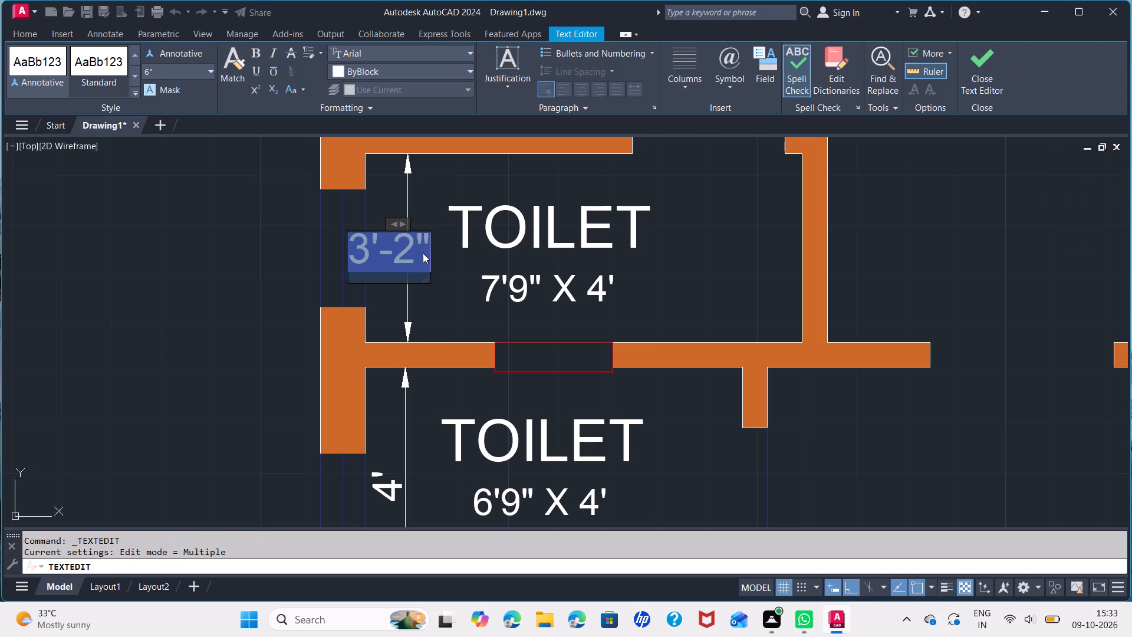
key(BackSpace)
text(4')
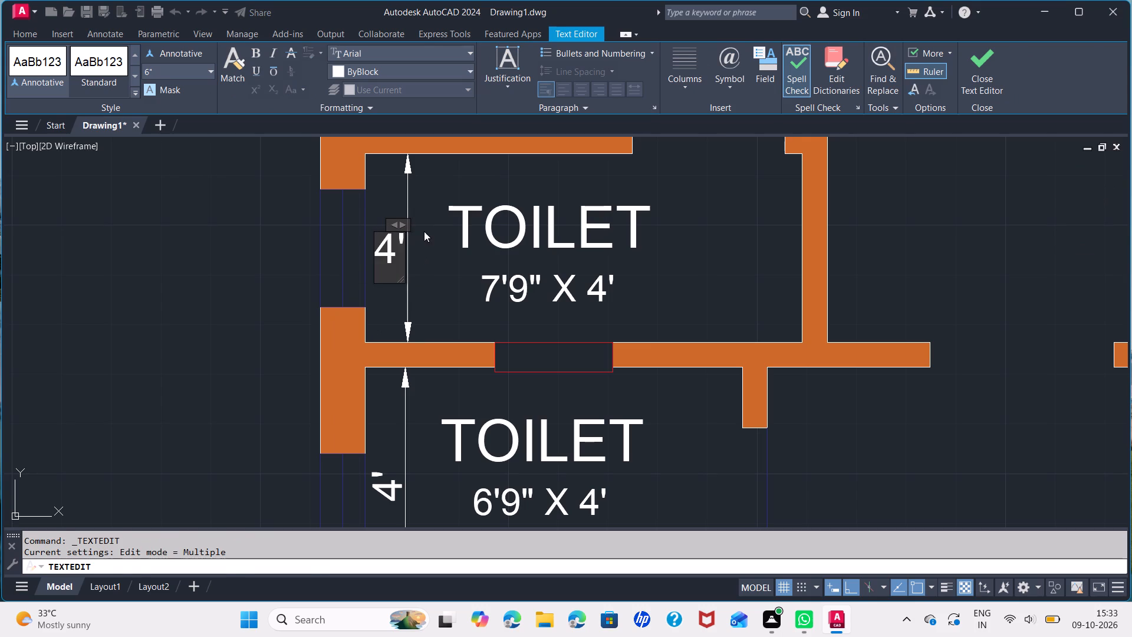
click(424, 231)
Override the vertical dimension text in BED ROOM-1 with 11'3".
middle_drag(444, 205, 447, 544)
middle_drag(439, 285, 454, 458)
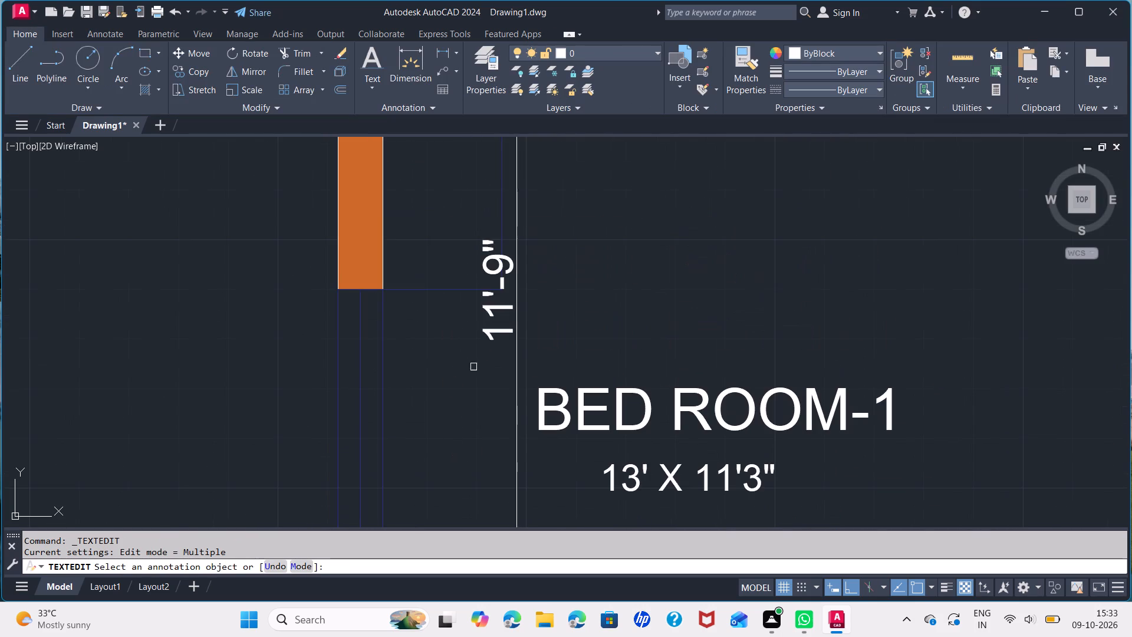
double_click(494, 264)
click(532, 289)
double_click(541, 294)
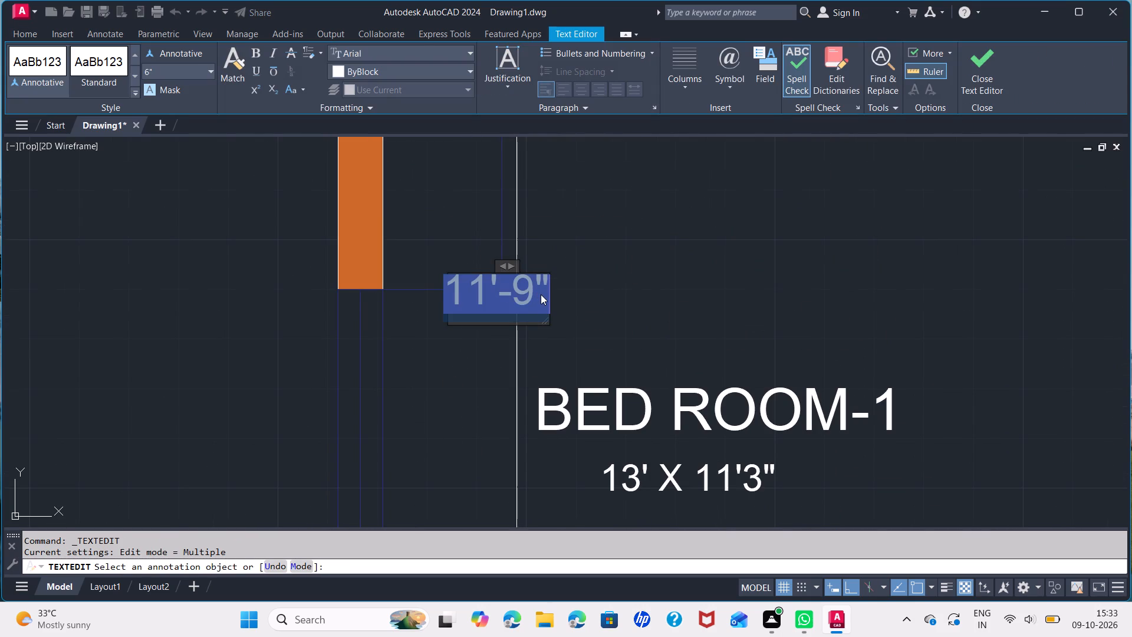
key(BackSpace)
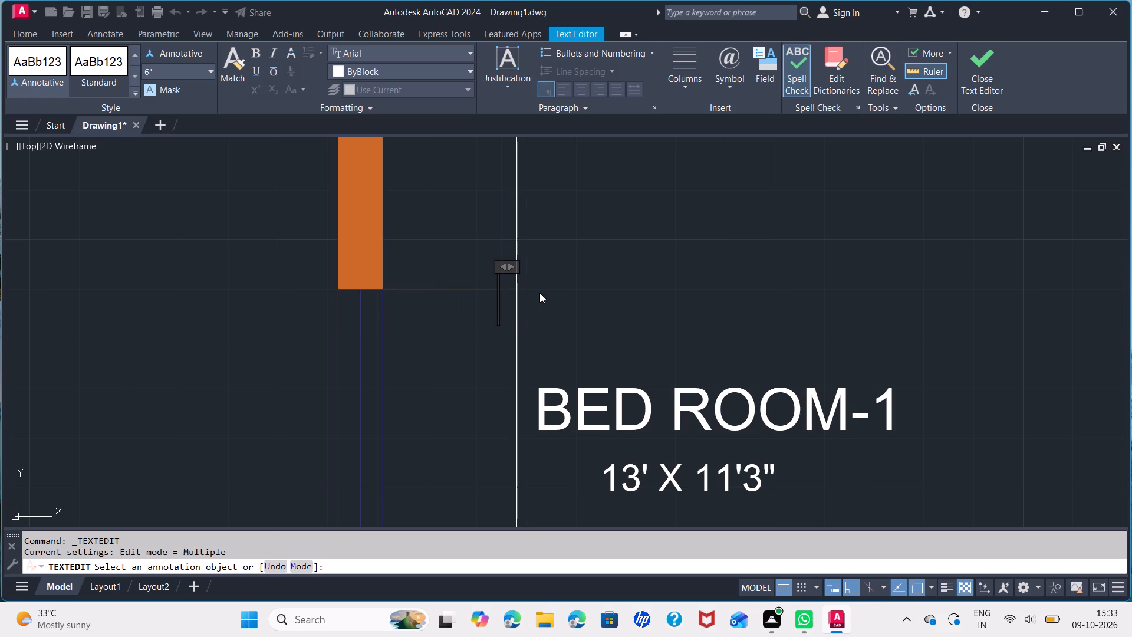
text(11'3)
key(shift+quotedbl)
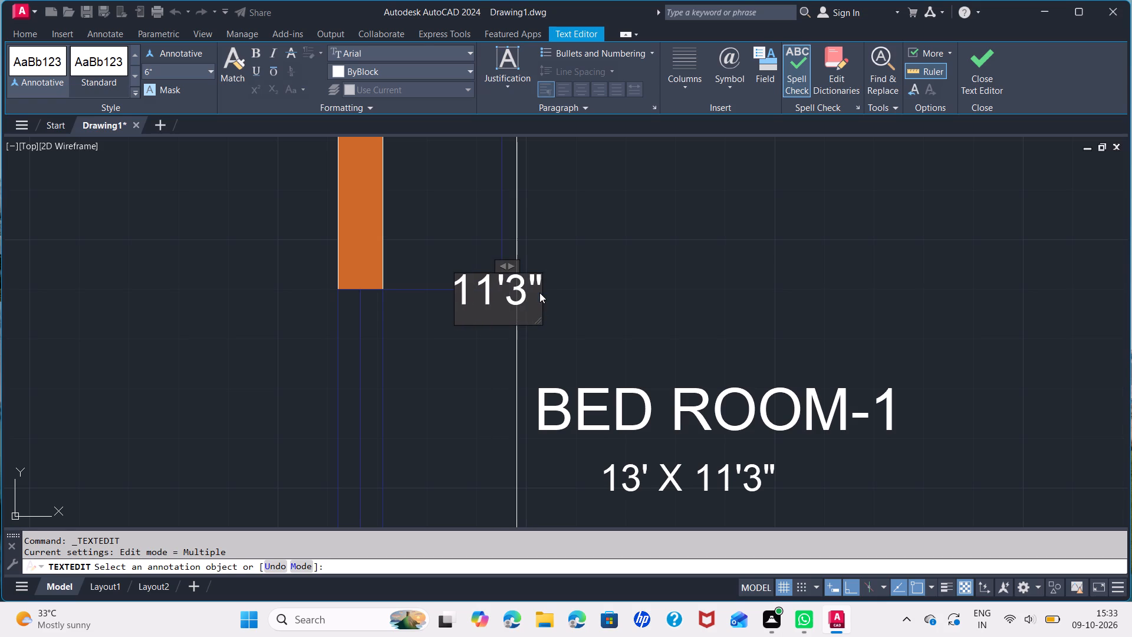
click(628, 297)
scroll(578, 306, down, 1)
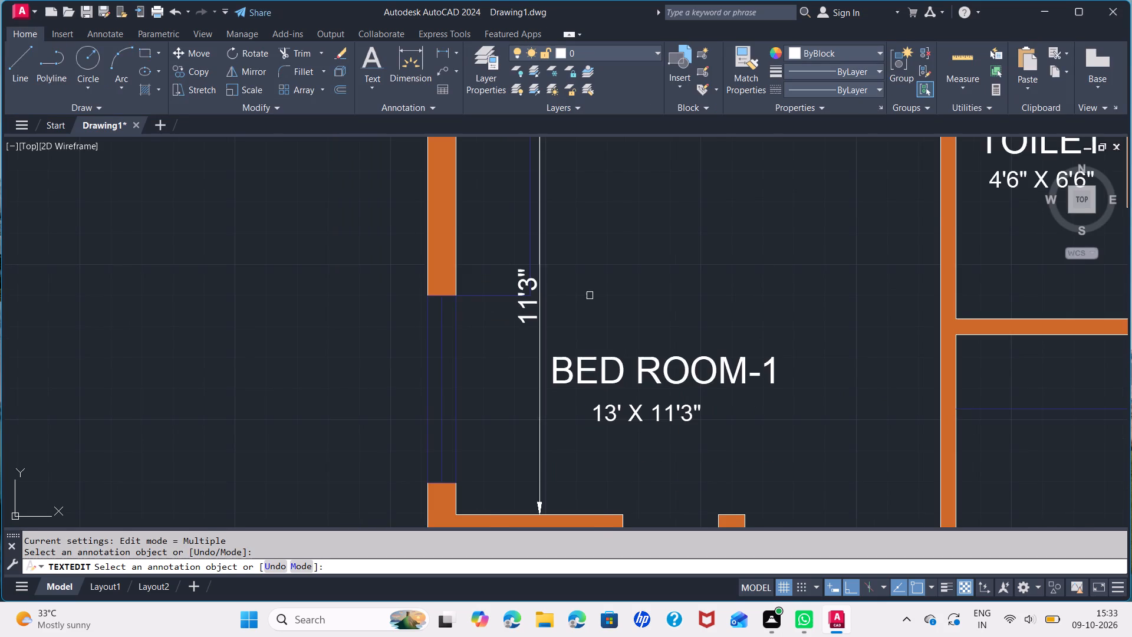
scroll(593, 293, down, 1)
middle_drag(639, 452, 604, 415)
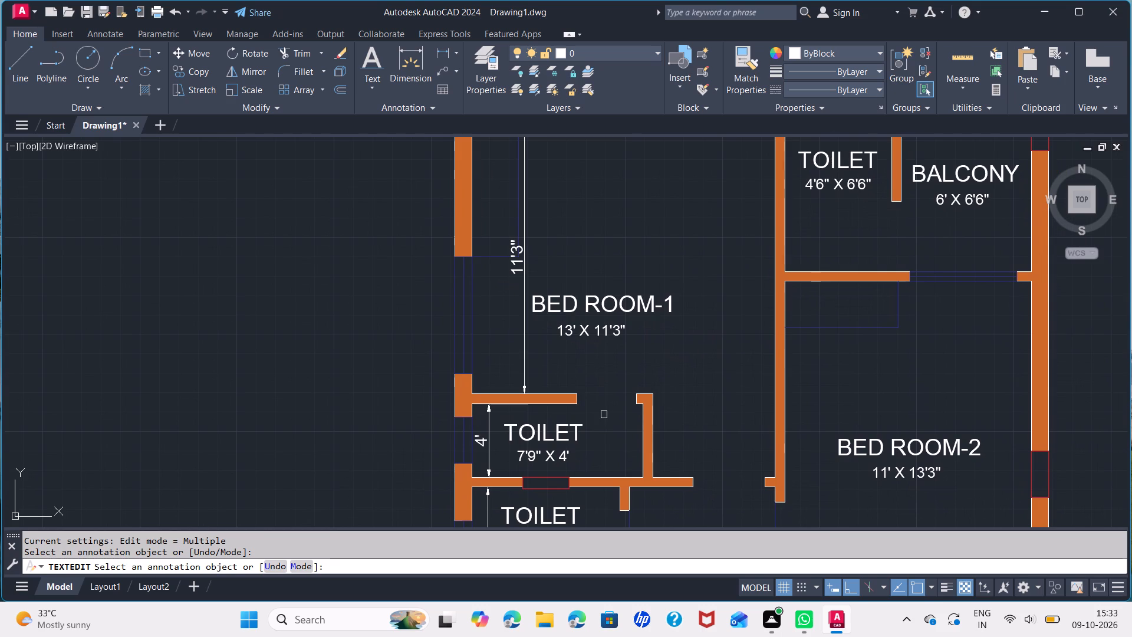
key(Escape)
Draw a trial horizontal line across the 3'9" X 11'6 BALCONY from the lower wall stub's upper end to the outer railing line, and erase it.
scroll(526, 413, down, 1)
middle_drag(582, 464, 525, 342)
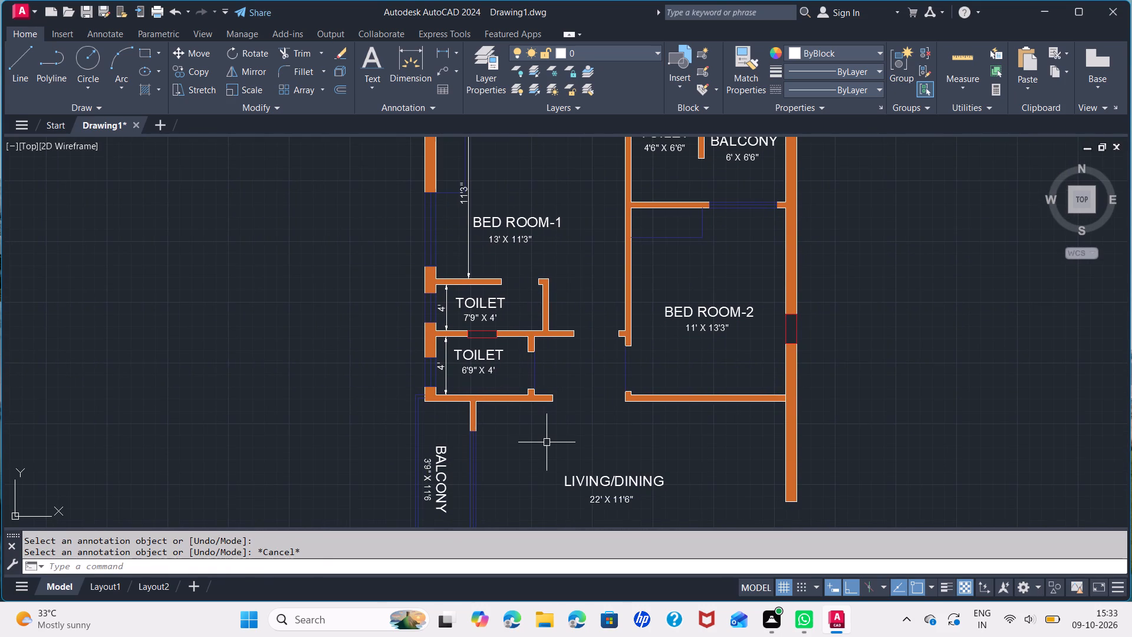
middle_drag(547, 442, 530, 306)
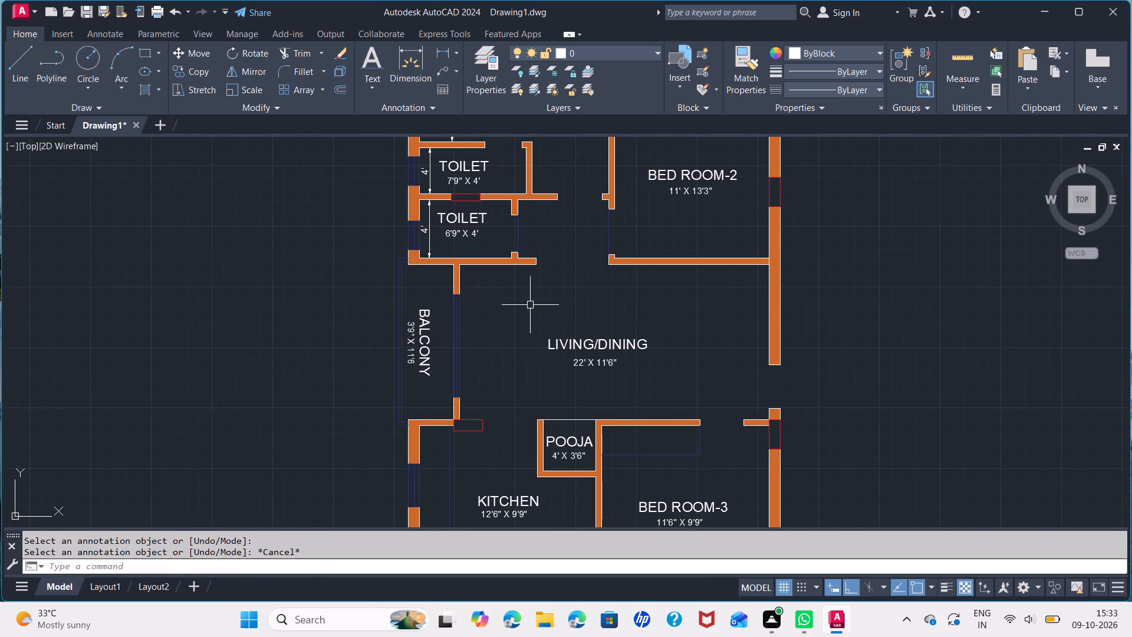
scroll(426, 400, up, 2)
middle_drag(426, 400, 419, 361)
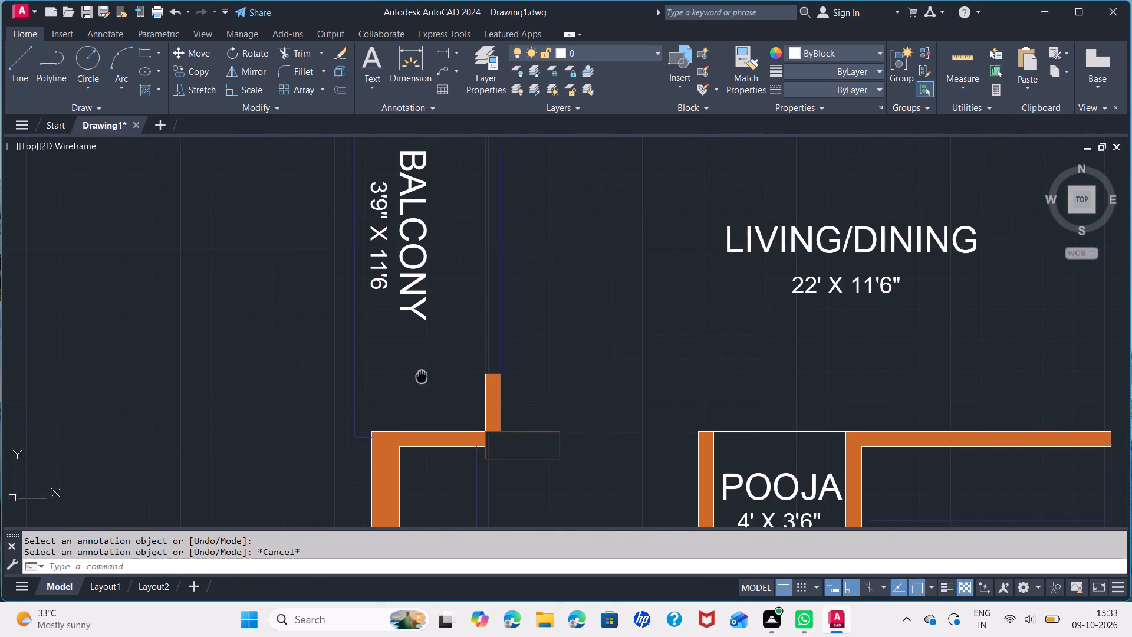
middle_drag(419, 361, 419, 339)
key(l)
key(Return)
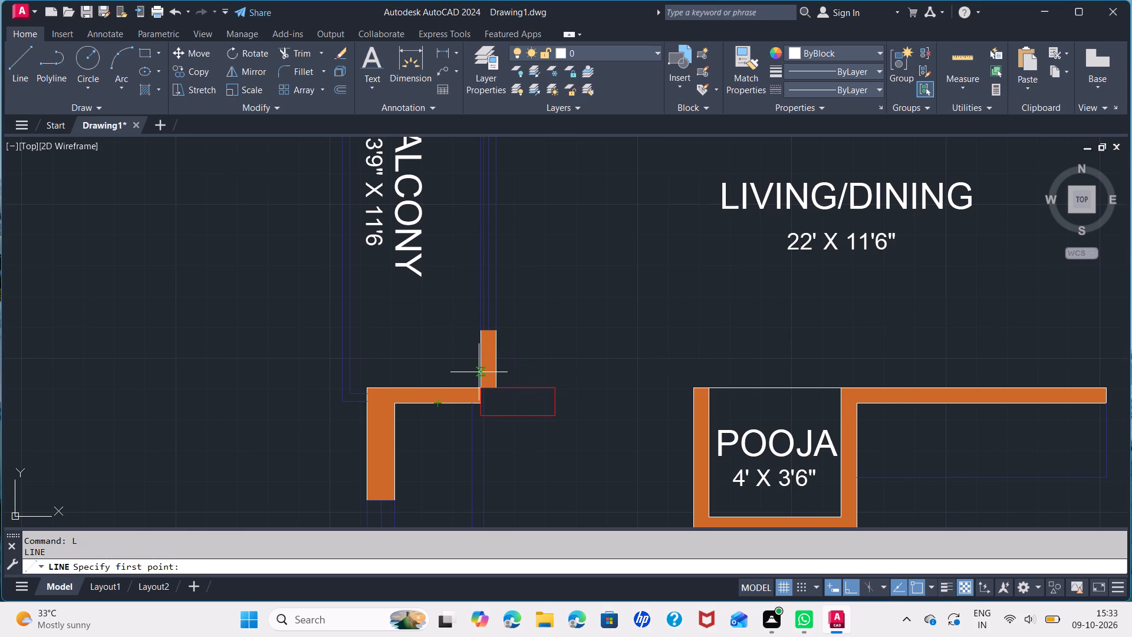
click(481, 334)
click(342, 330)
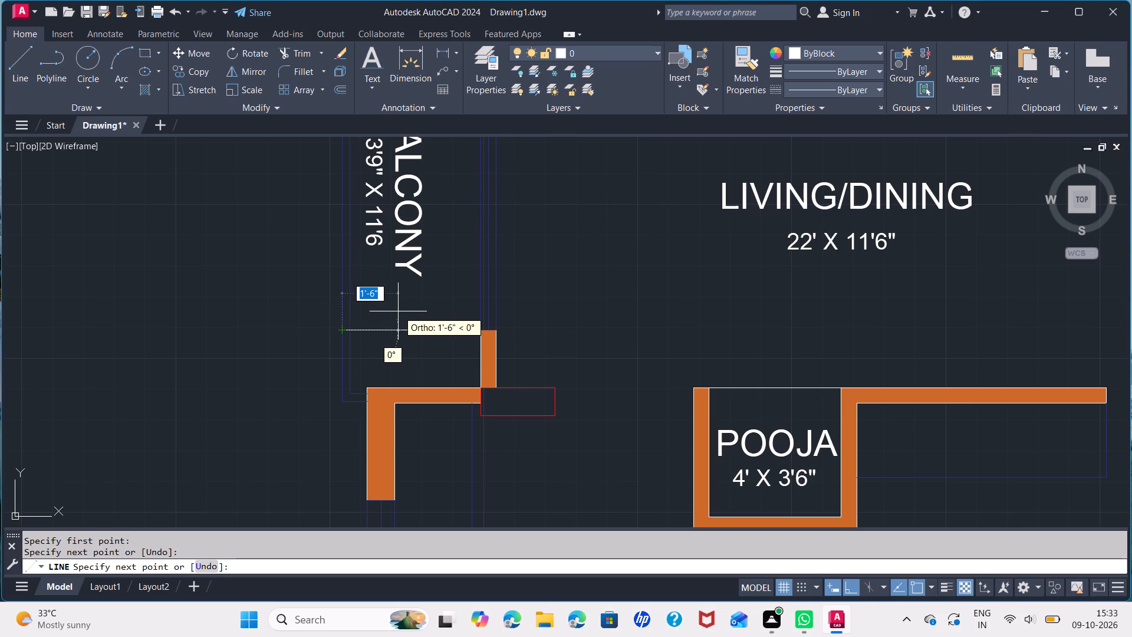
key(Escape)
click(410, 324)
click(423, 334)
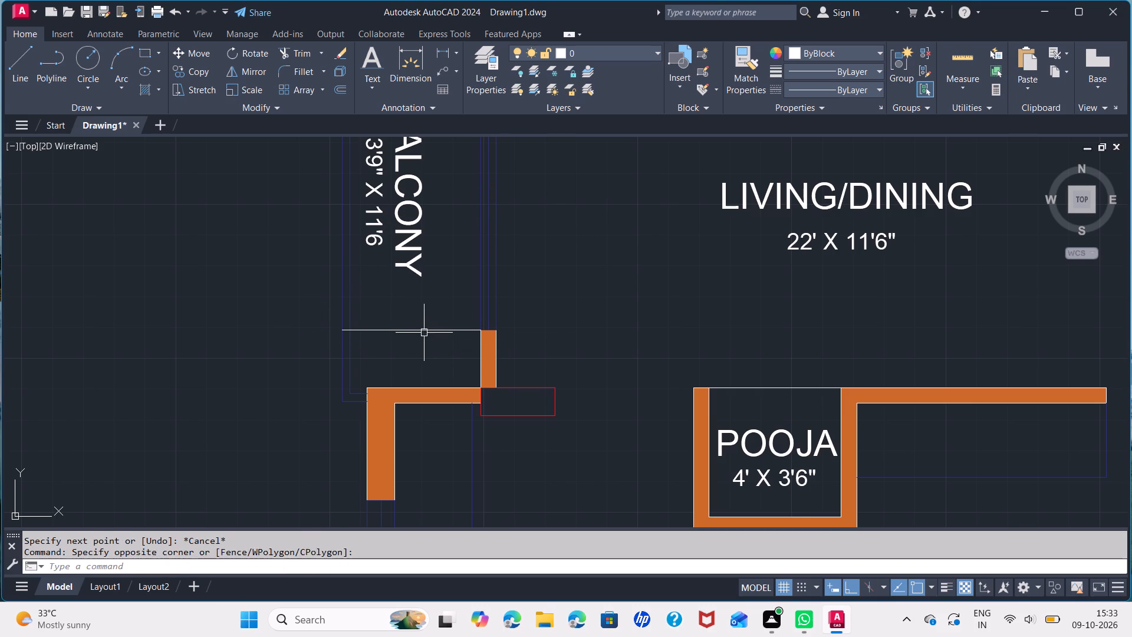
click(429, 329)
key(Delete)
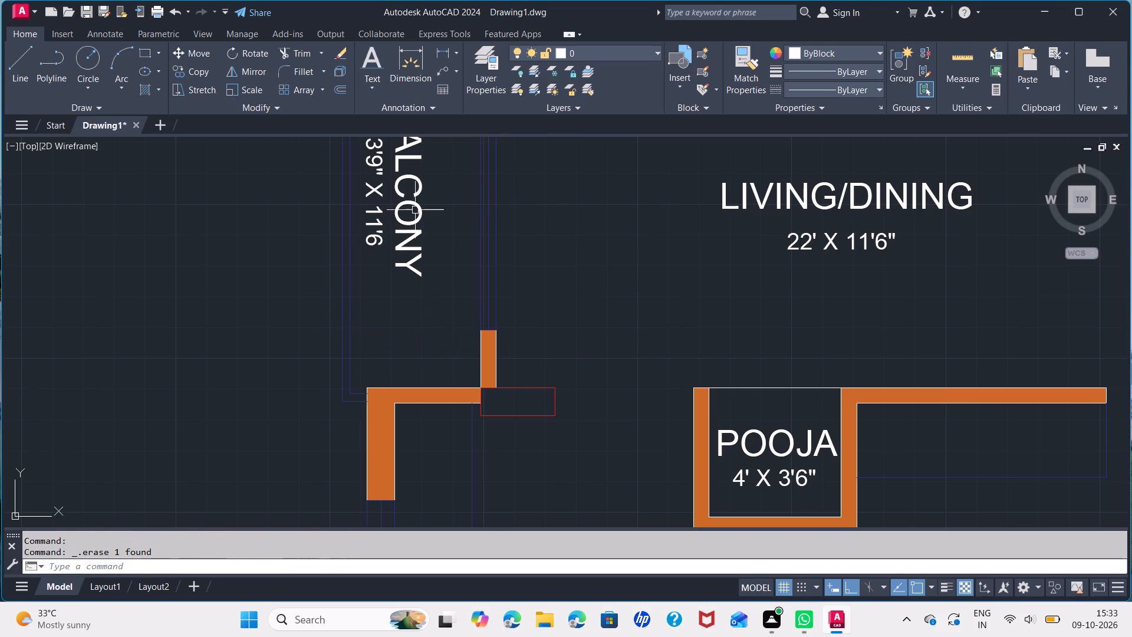
Add a horizontal linear dimension across the 3'9" BALCONY, from the lower wall stub's upper end to the outer railing line.
click(449, 41)
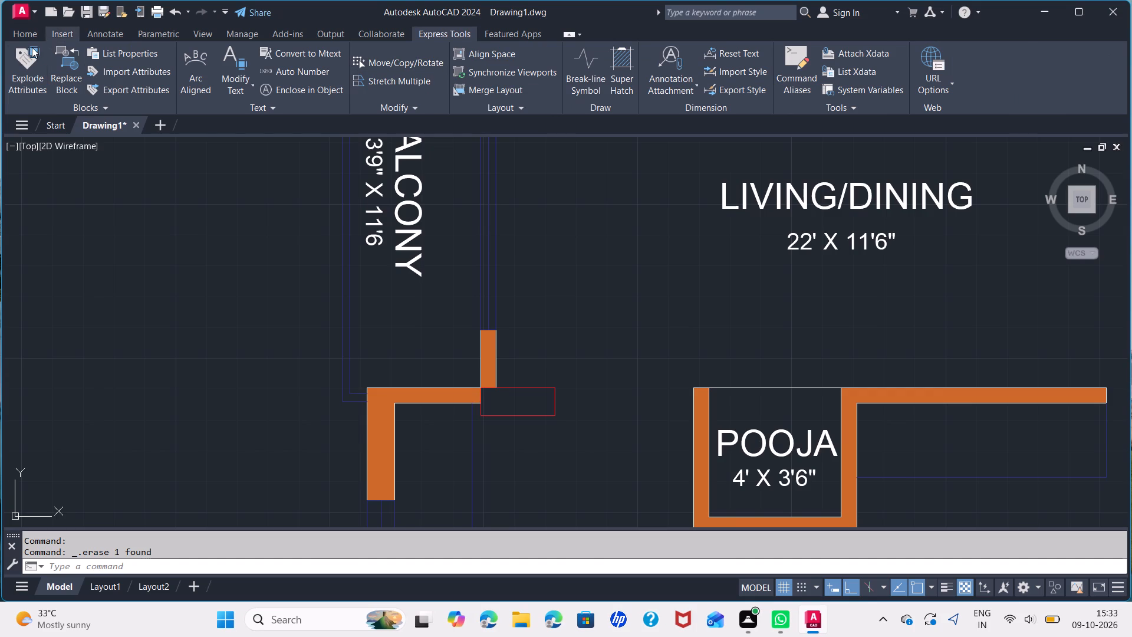
click(27, 35)
click(442, 49)
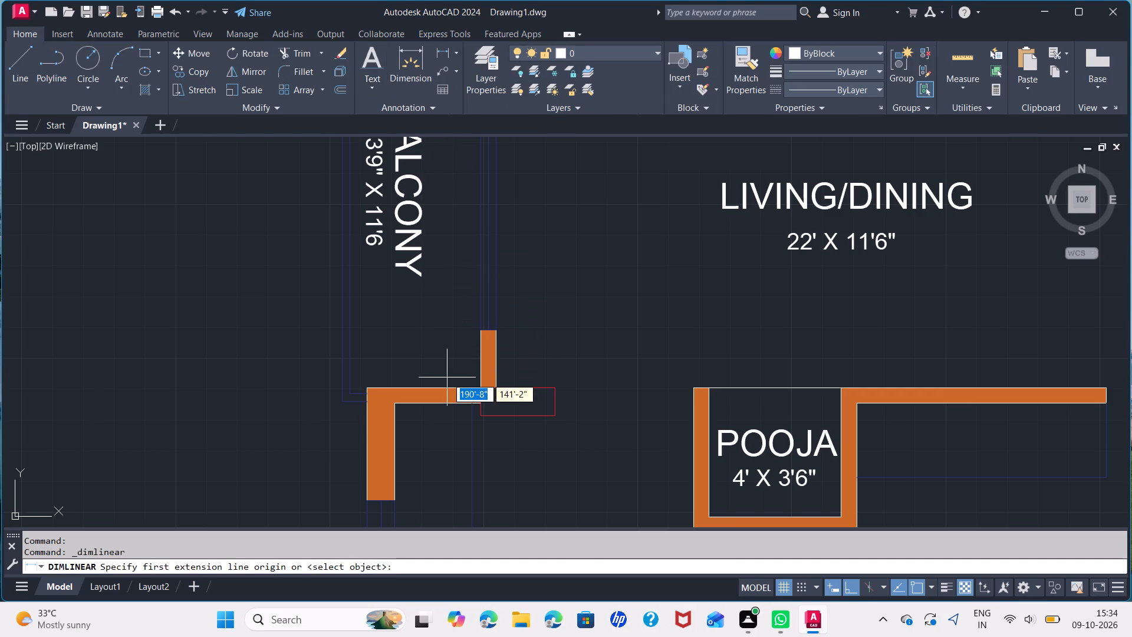
click(481, 331)
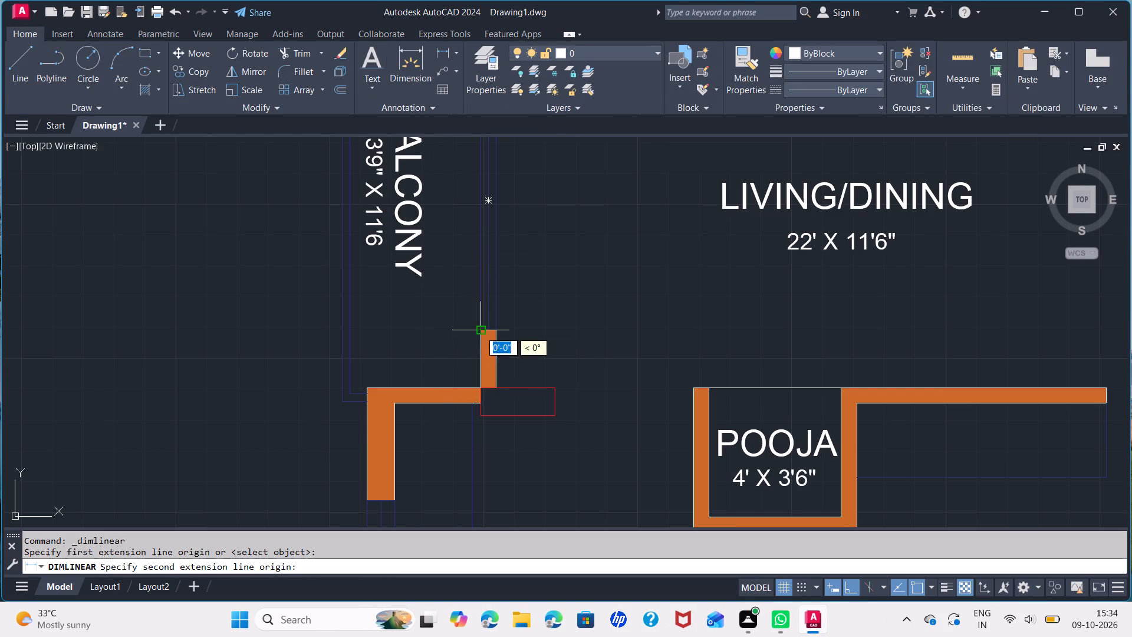
click(342, 330)
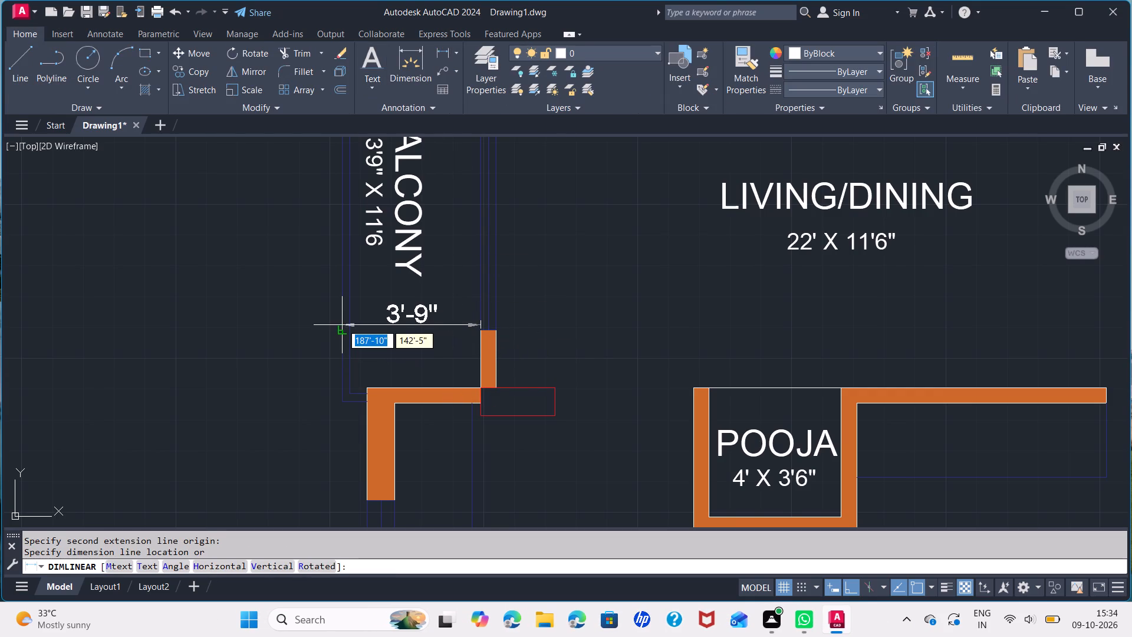
click(341, 353)
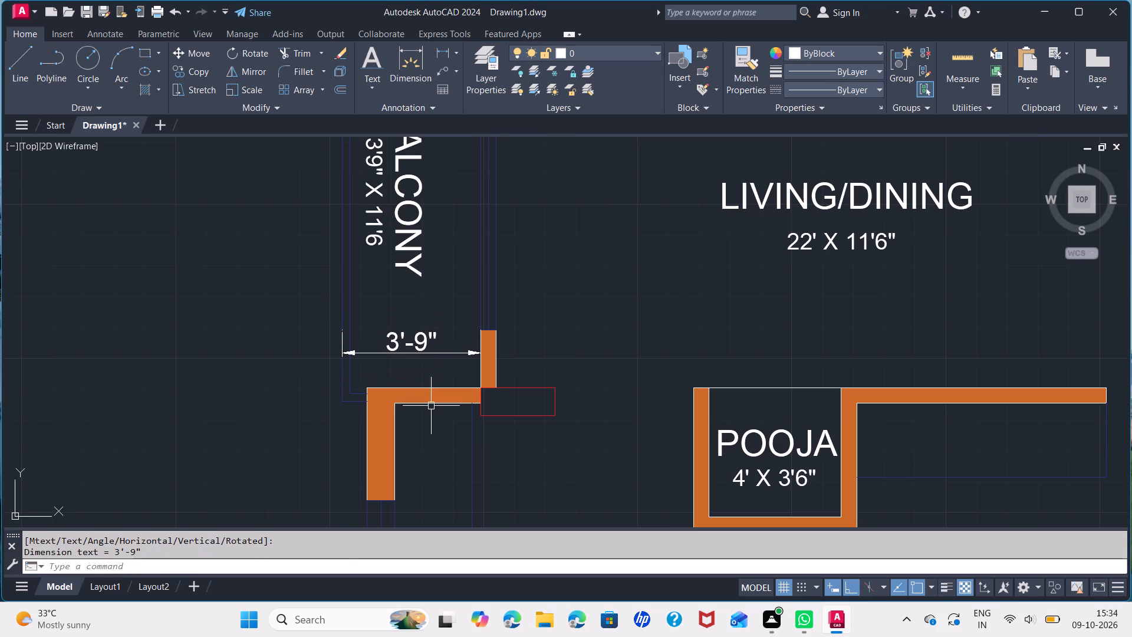
Add a horizontal linear dimension along the top of the KITCHEN wall, from its outer corner to the balcony wall stub's face.
scroll(425, 398, up, 1)
middle_drag(407, 360, 397, 334)
scroll(363, 331, up, 1)
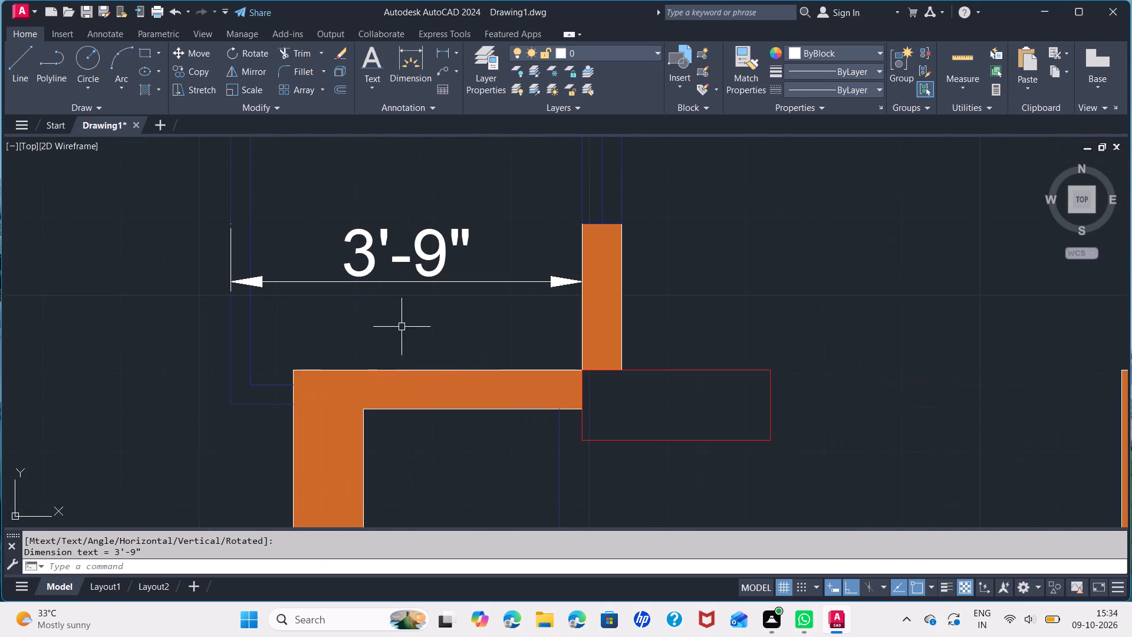
key(space)
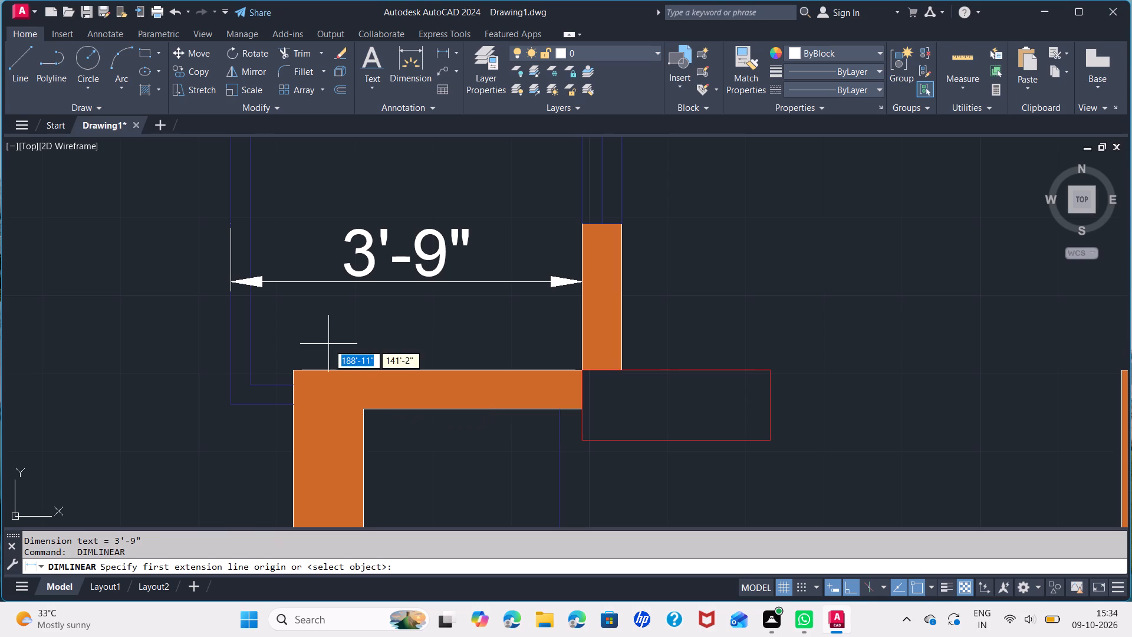
click(291, 367)
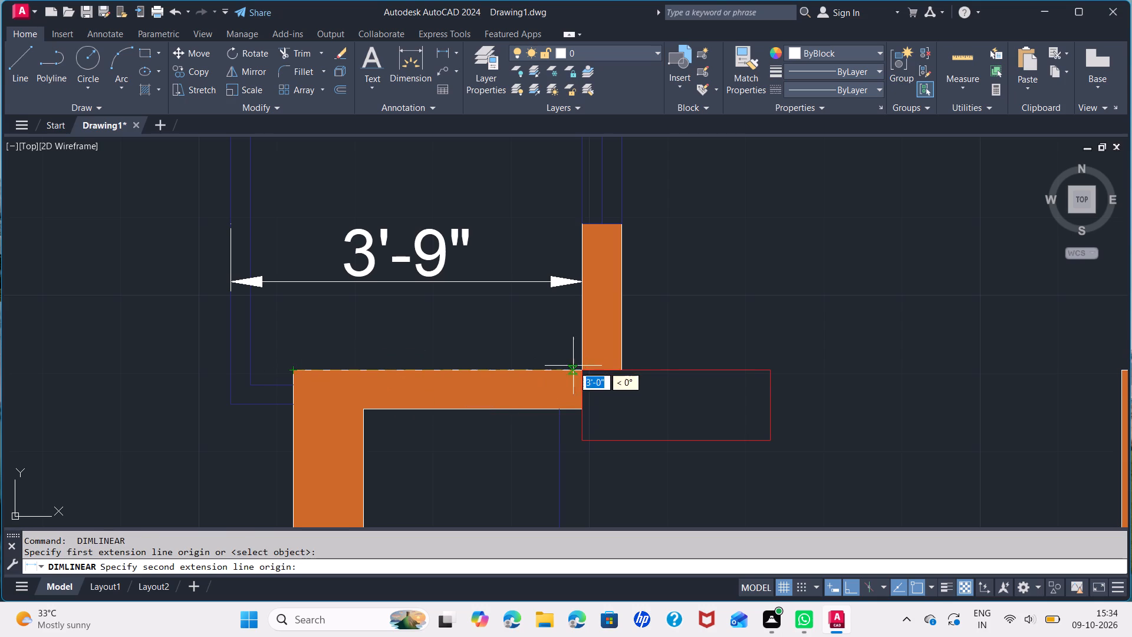
click(581, 369)
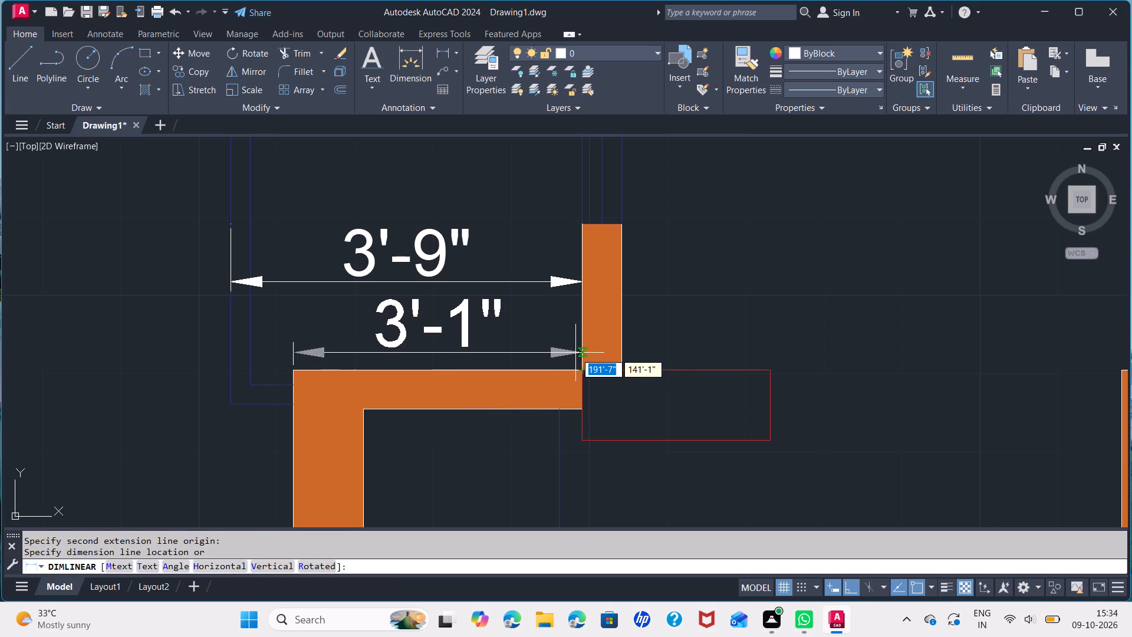
click(574, 350)
Override the text of the dimension just above the KITCHEN wall with 2'9".
double_click(468, 317)
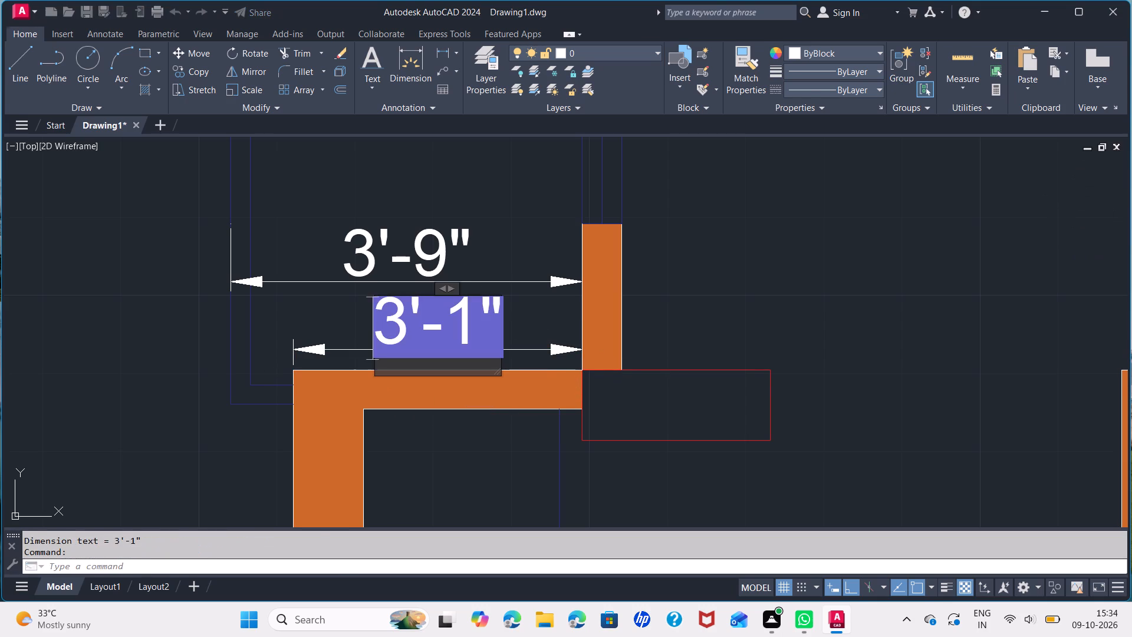
key(BackSpace)
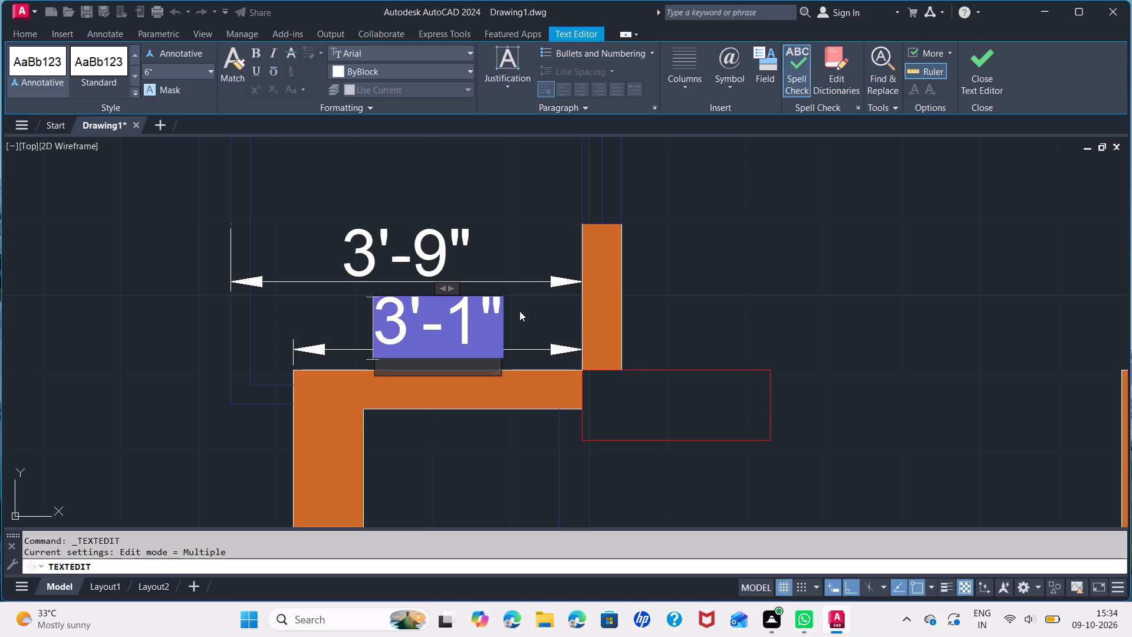
click(502, 321)
key(BackSpace)
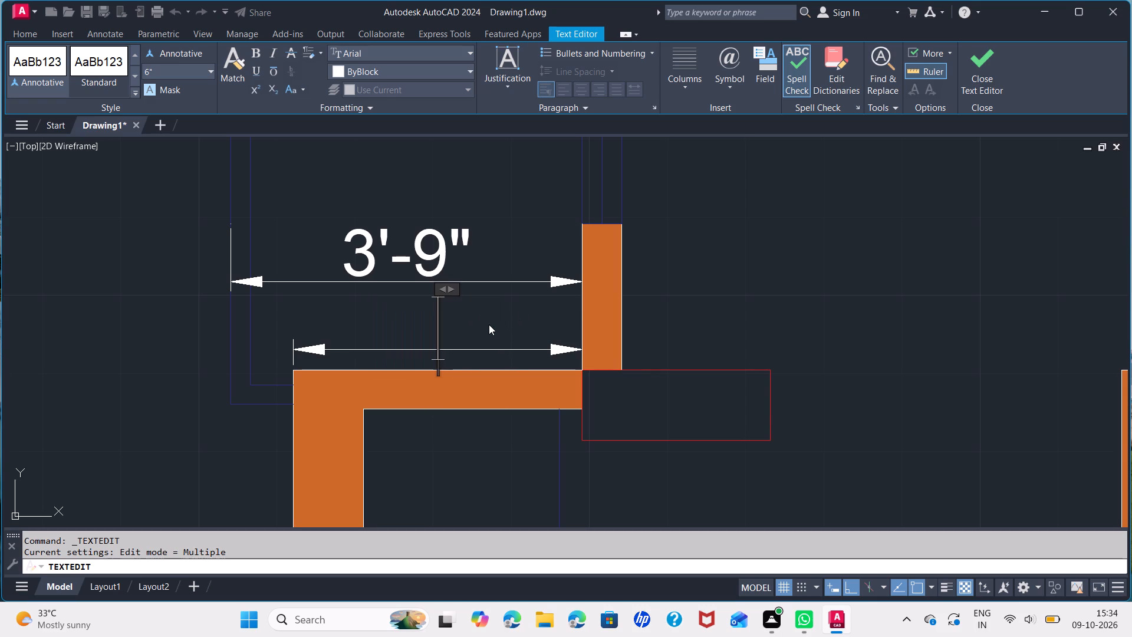
key(2)
key(apostrophe)
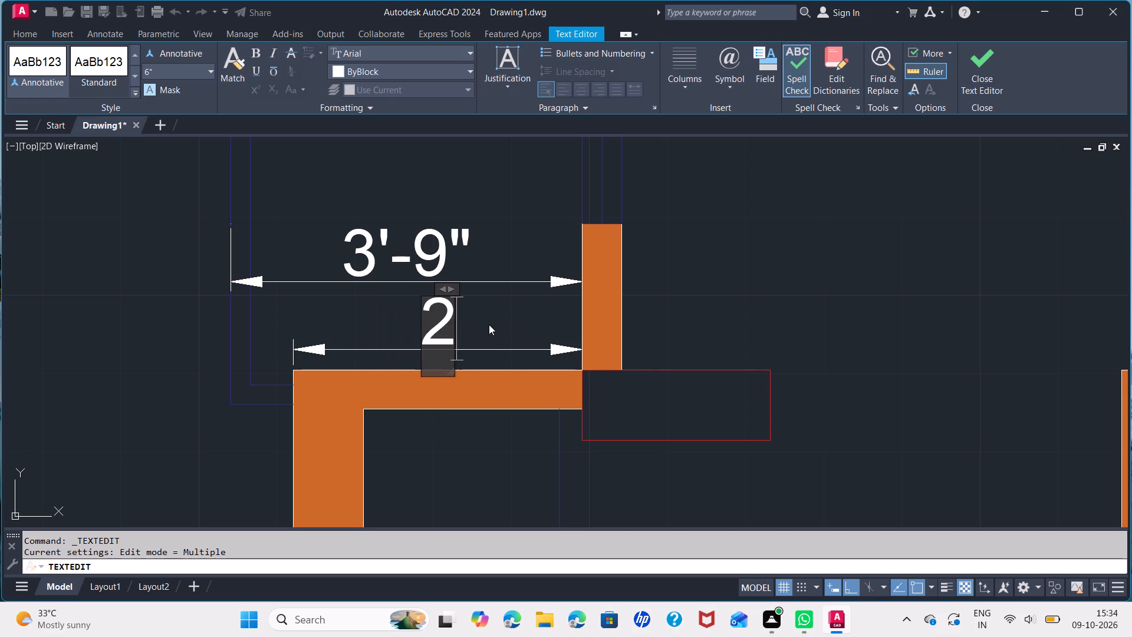
key(9)
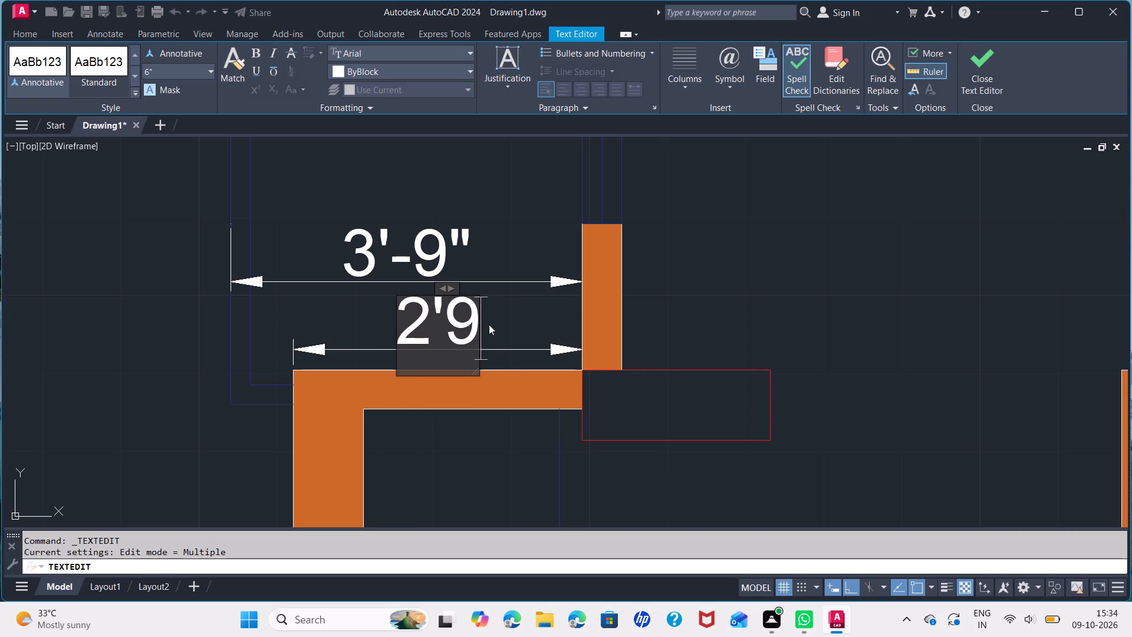
key(shift+quotedbl)
click(680, 322)
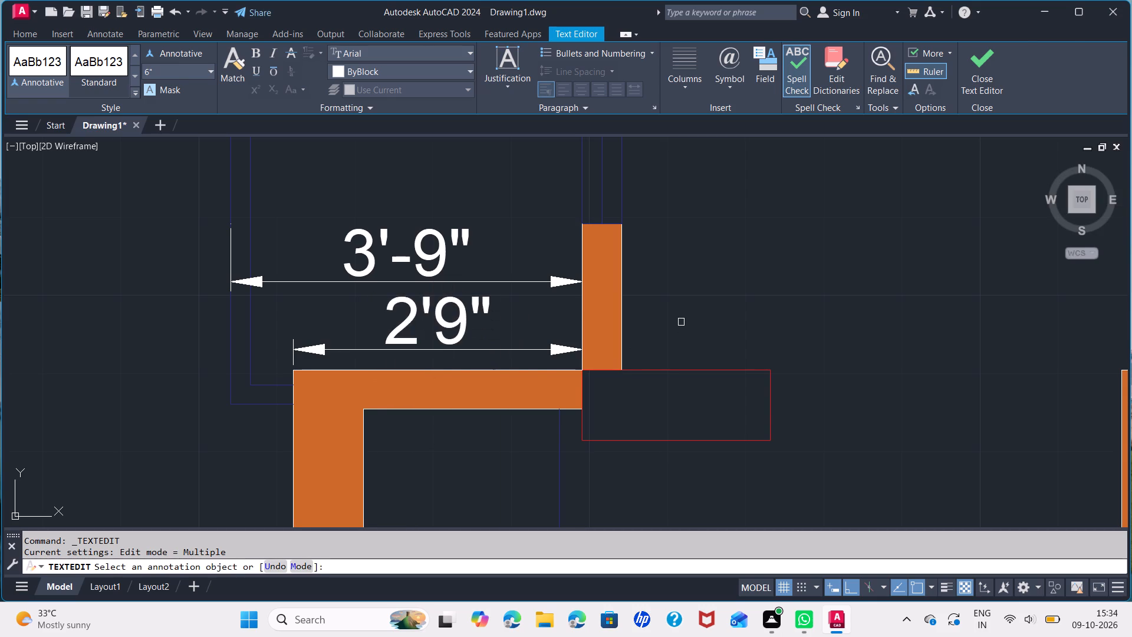
scroll(521, 451, down, 1)
middle_drag(522, 470, 444, 345)
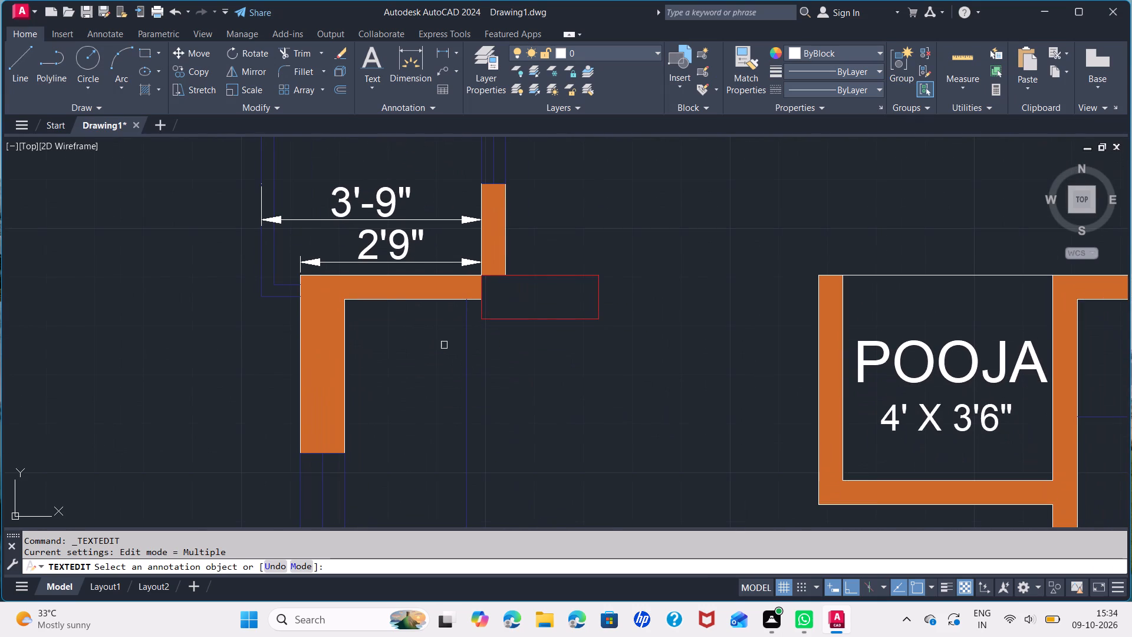
key(Escape)
Modify the ISO-25 dimension style, setting its text height to 3".
scroll(444, 347, down, 4)
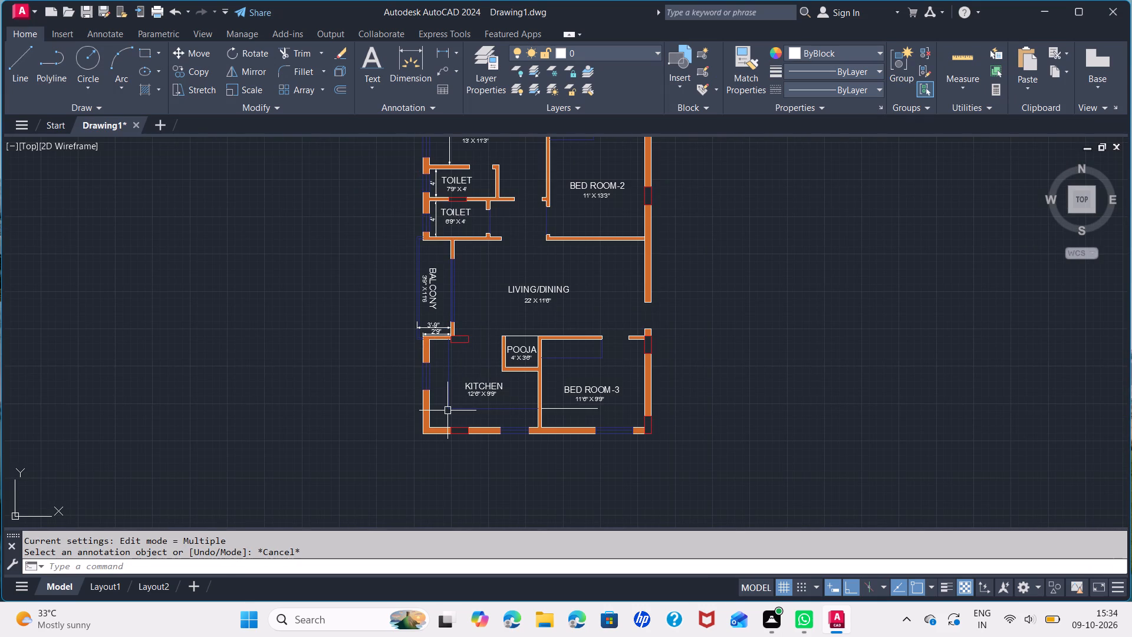
click(410, 111)
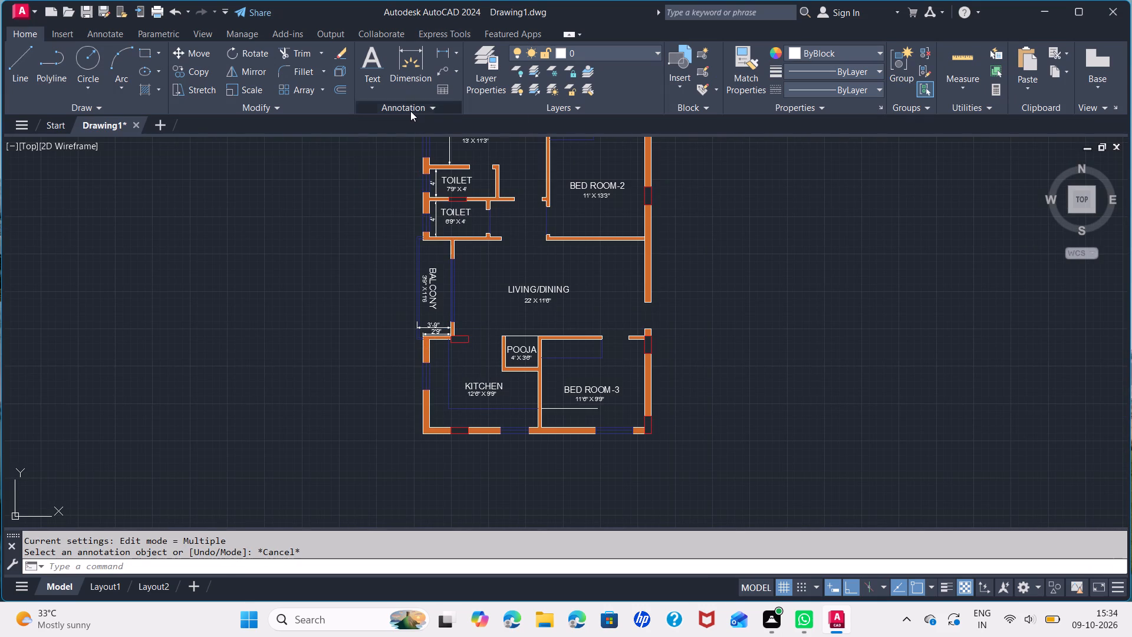
click(360, 149)
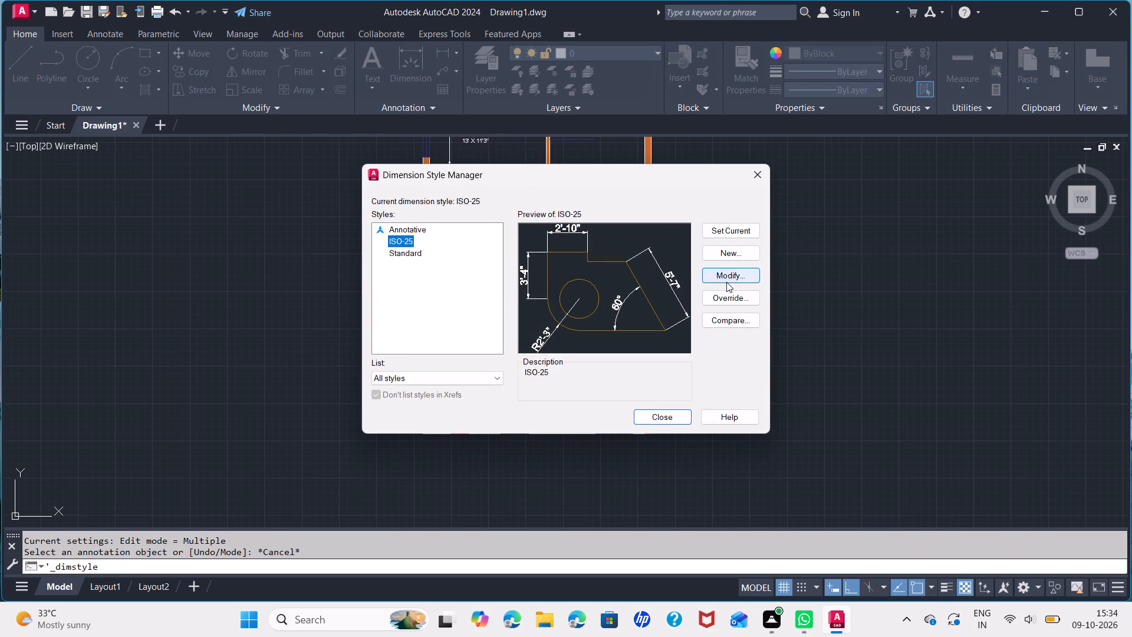
click(726, 282)
click(468, 147)
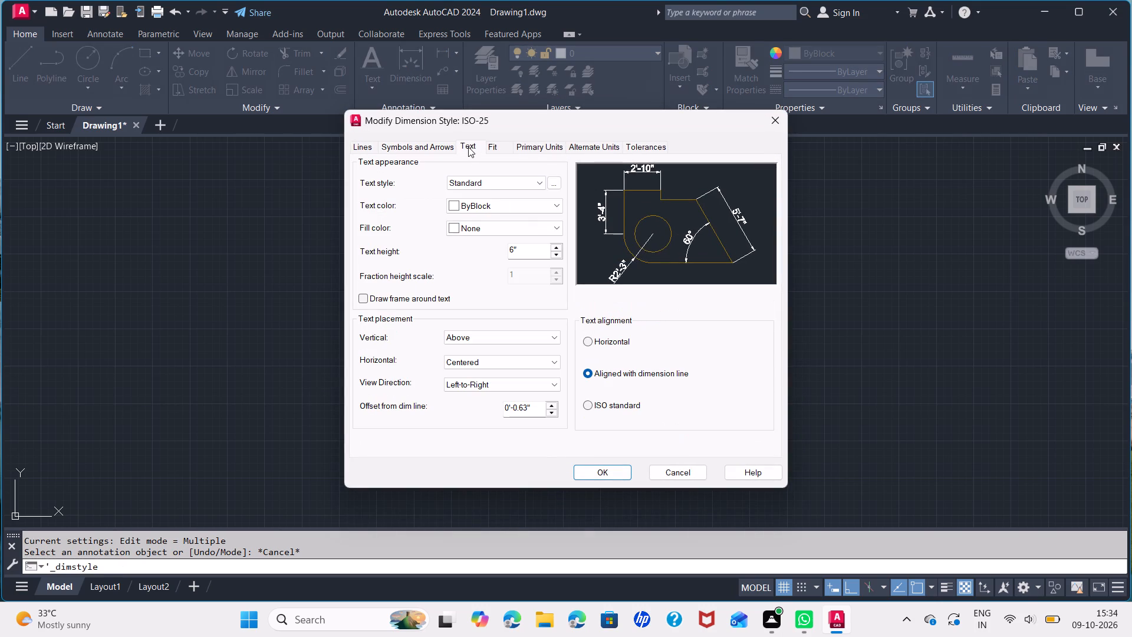
click(535, 252)
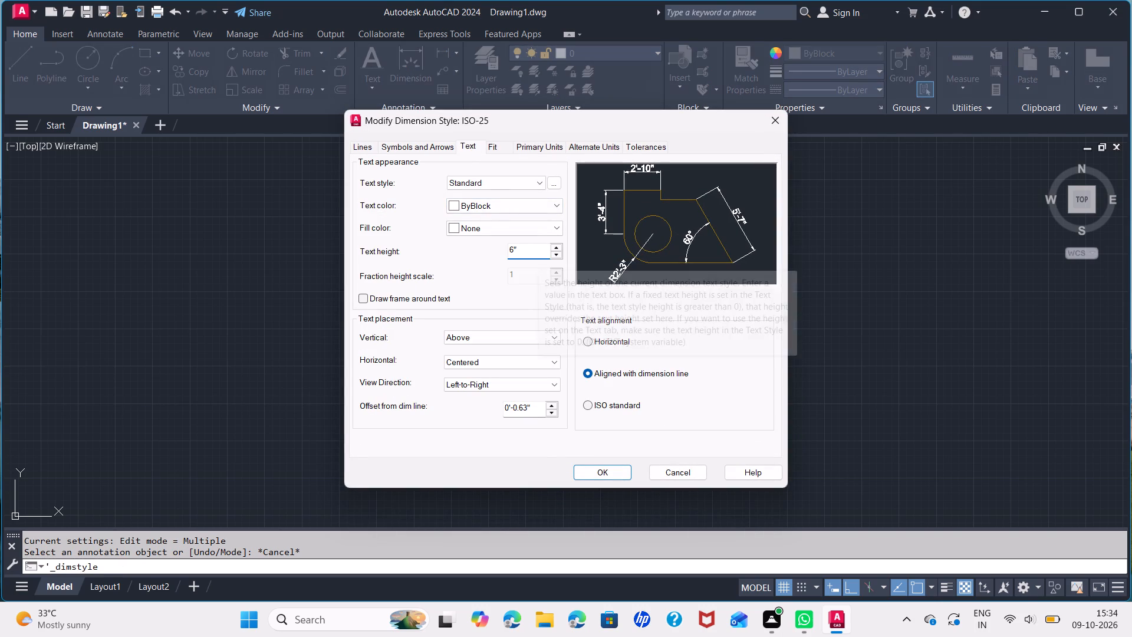
key(3)
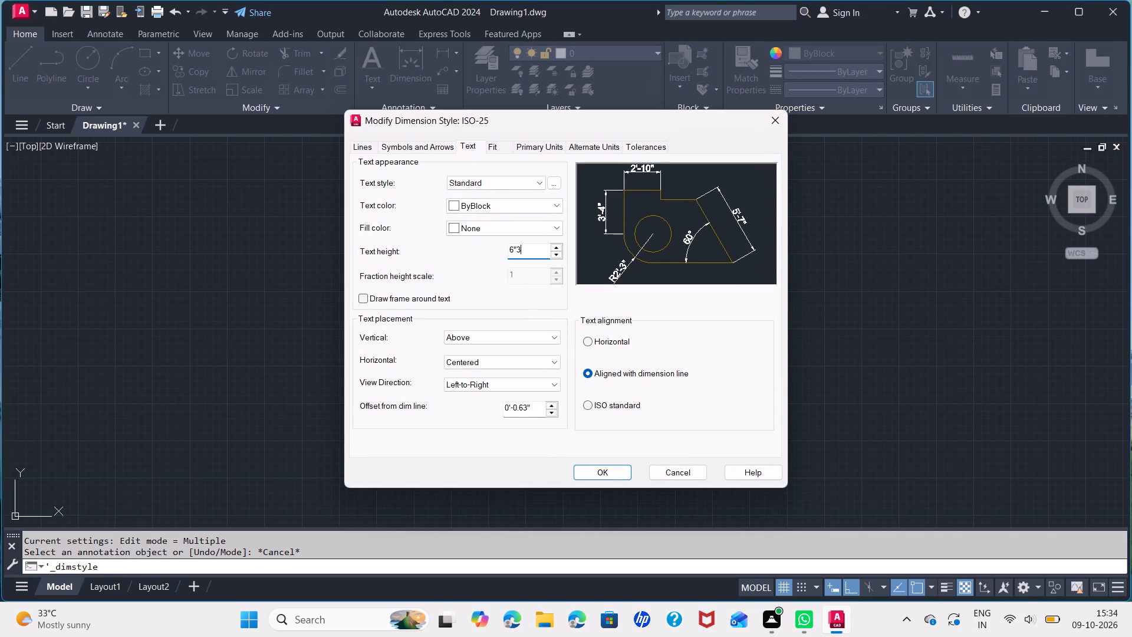
key(Return)
key(BackSpace)
key(BackSpace)
key(3)
key(Return)
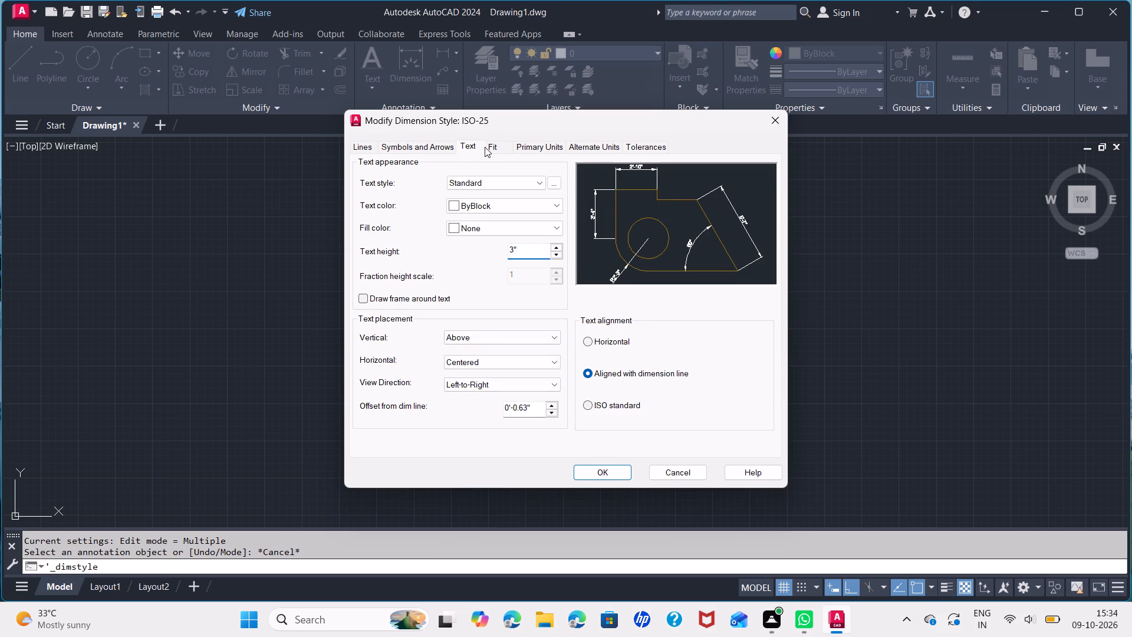
Set the ISO-25 style's arrow size to 2", apply the changes and make the style current.
click(405, 145)
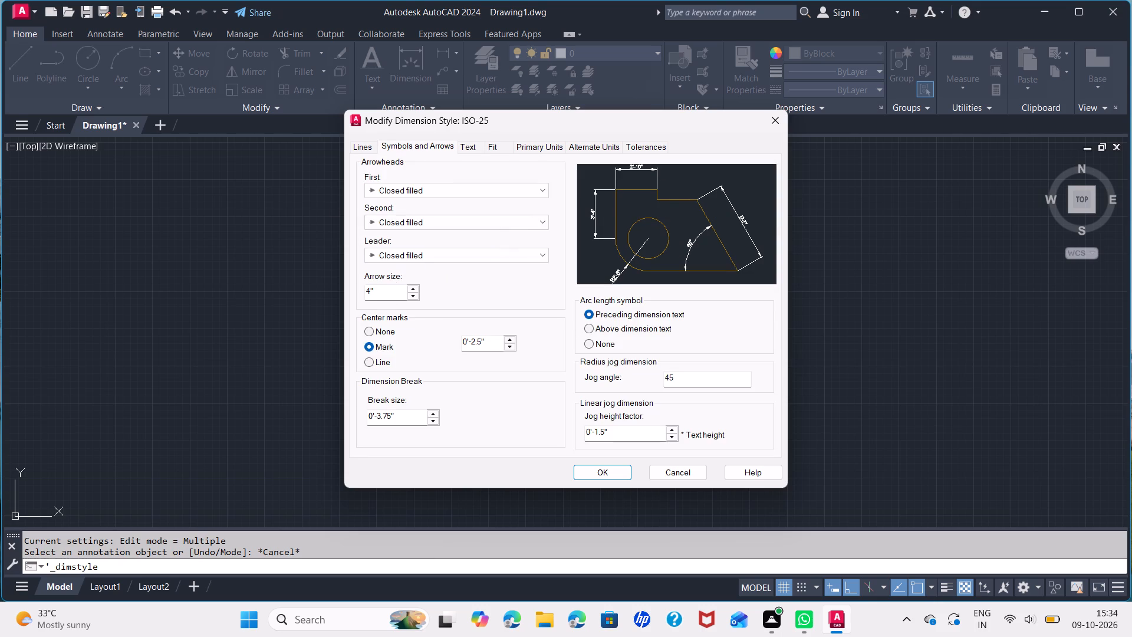
click(393, 293)
key(BackSpace)
key(BackSpace)
key(BackSpace)
key(2)
key(Return)
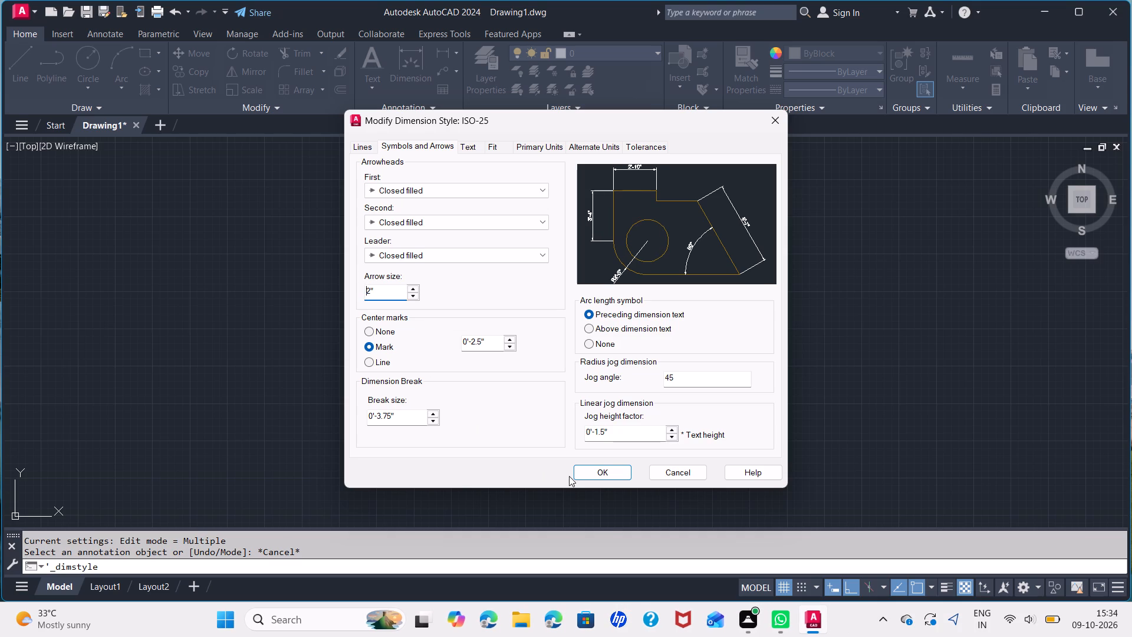
click(597, 475)
click(718, 237)
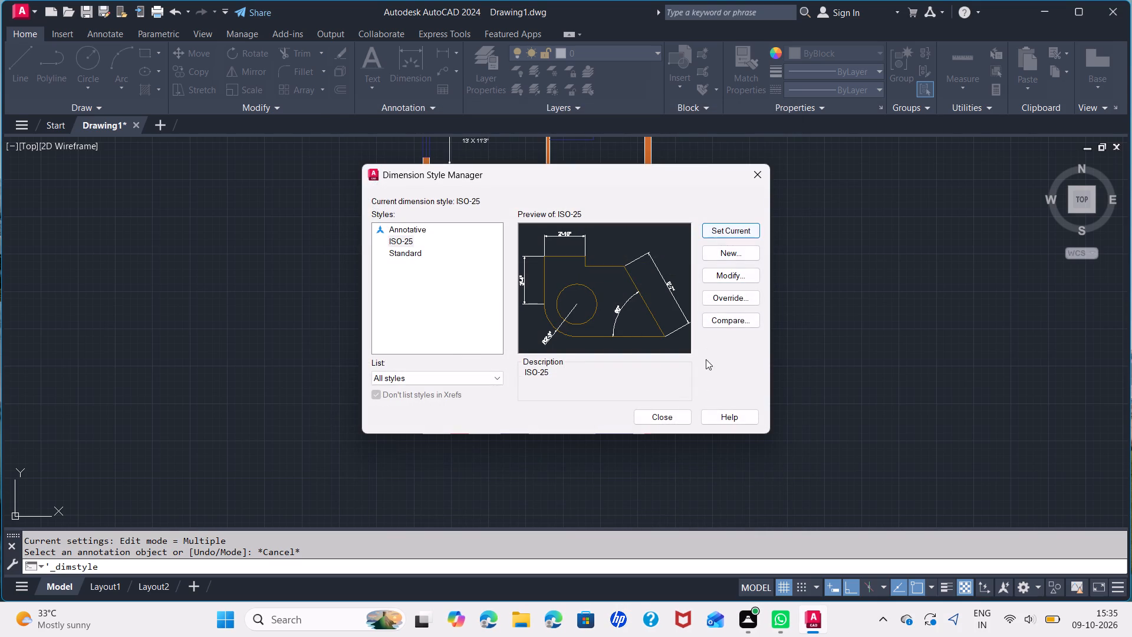
click(666, 419)
Add a horizontal linear dimension just below the red pillar outline at the KITCHEN wall's end, spanning its lower edge.
scroll(402, 289, up, 3)
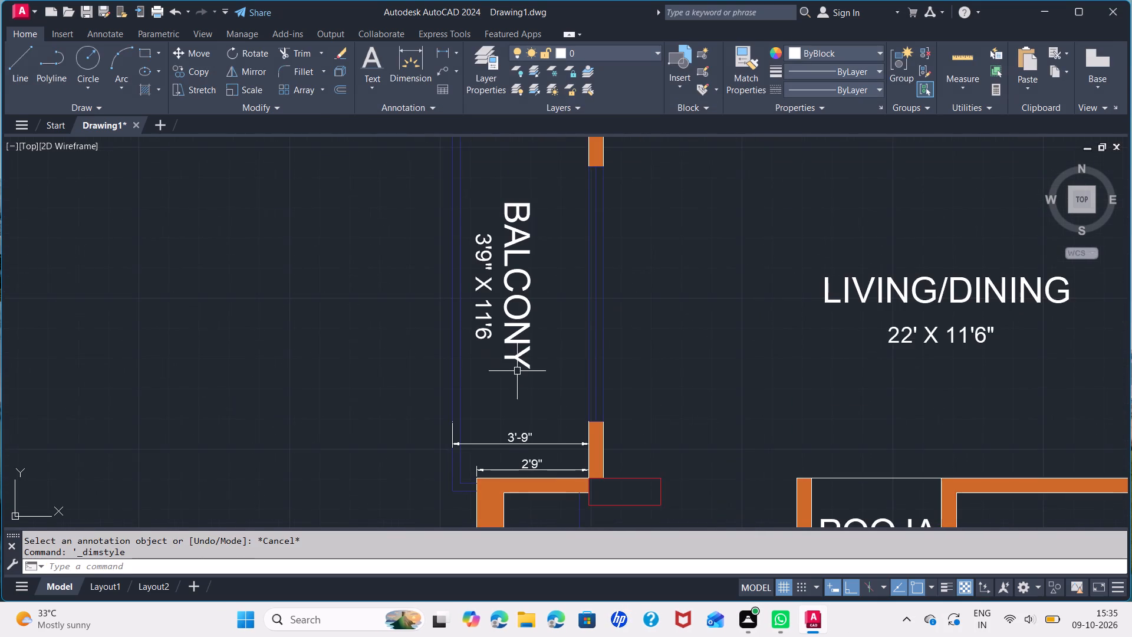
middle_drag(535, 405, 355, 188)
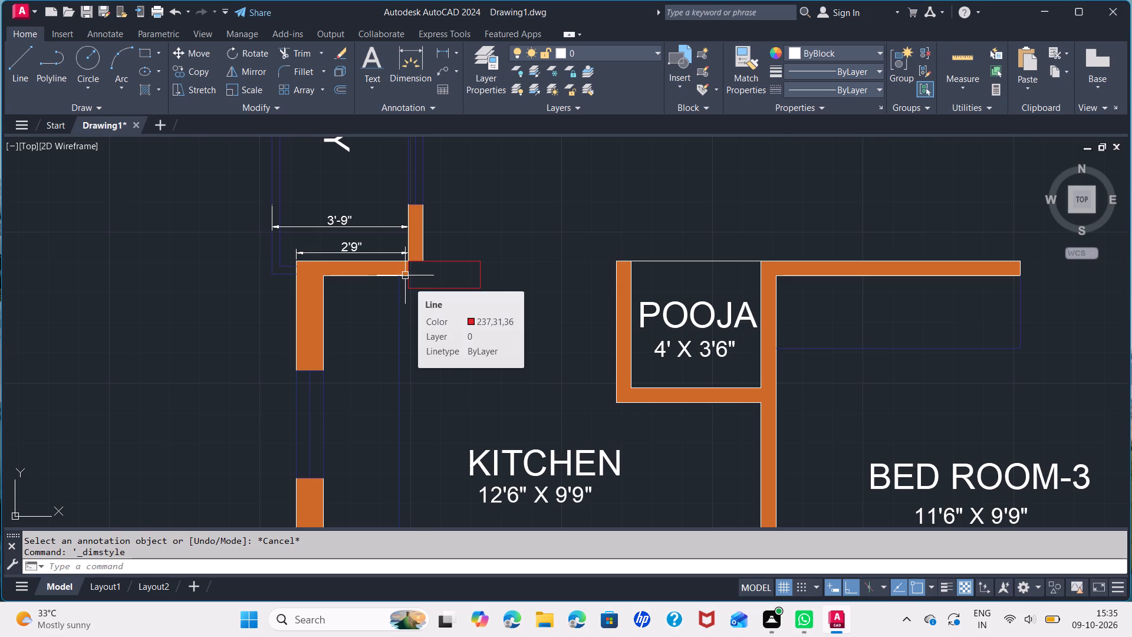
scroll(408, 278, up, 3)
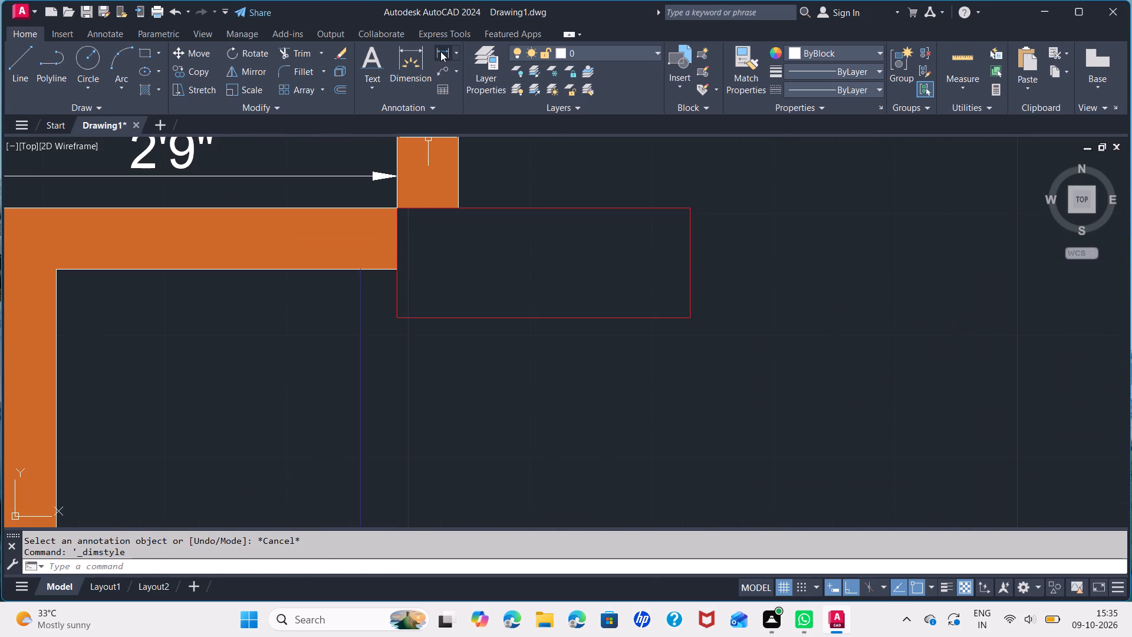
click(440, 51)
click(397, 316)
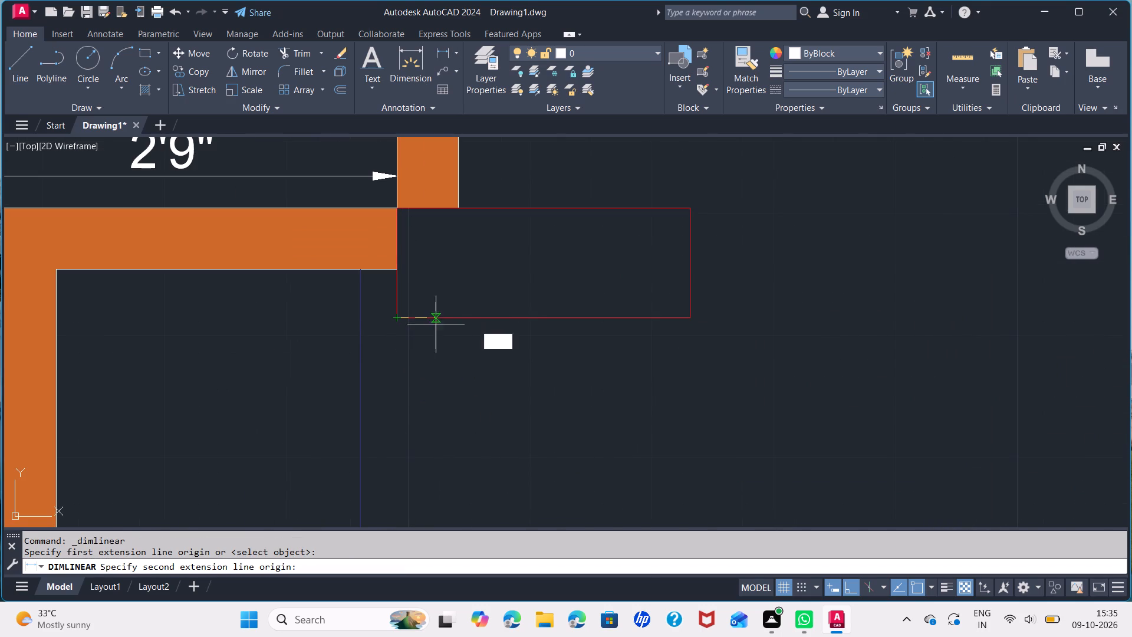
click(688, 317)
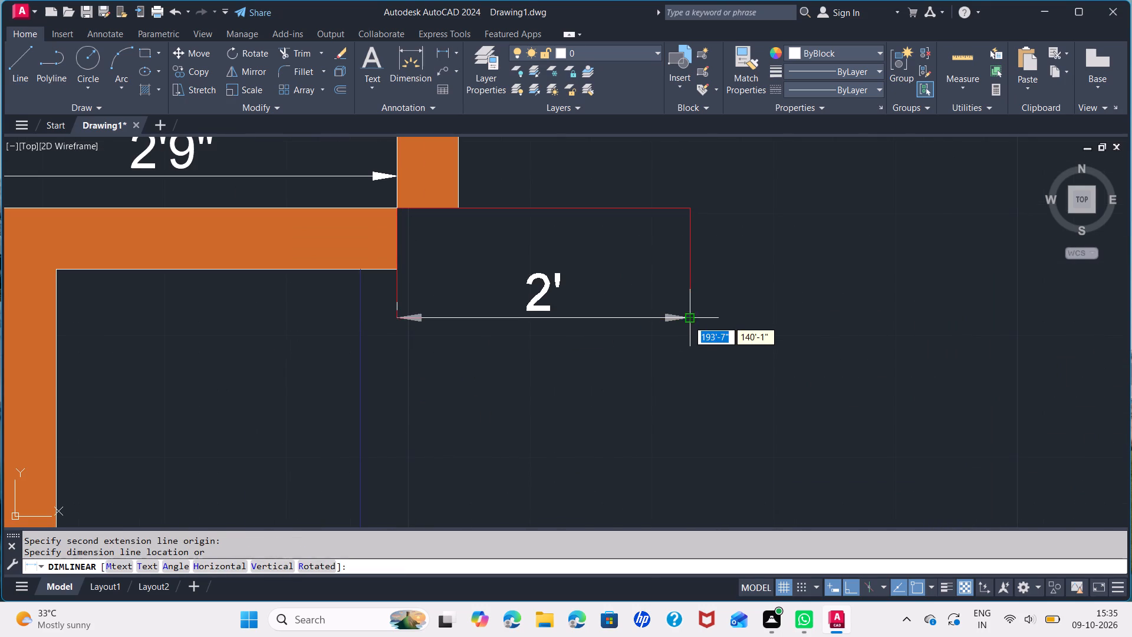
click(687, 343)
scroll(505, 400, down, 1)
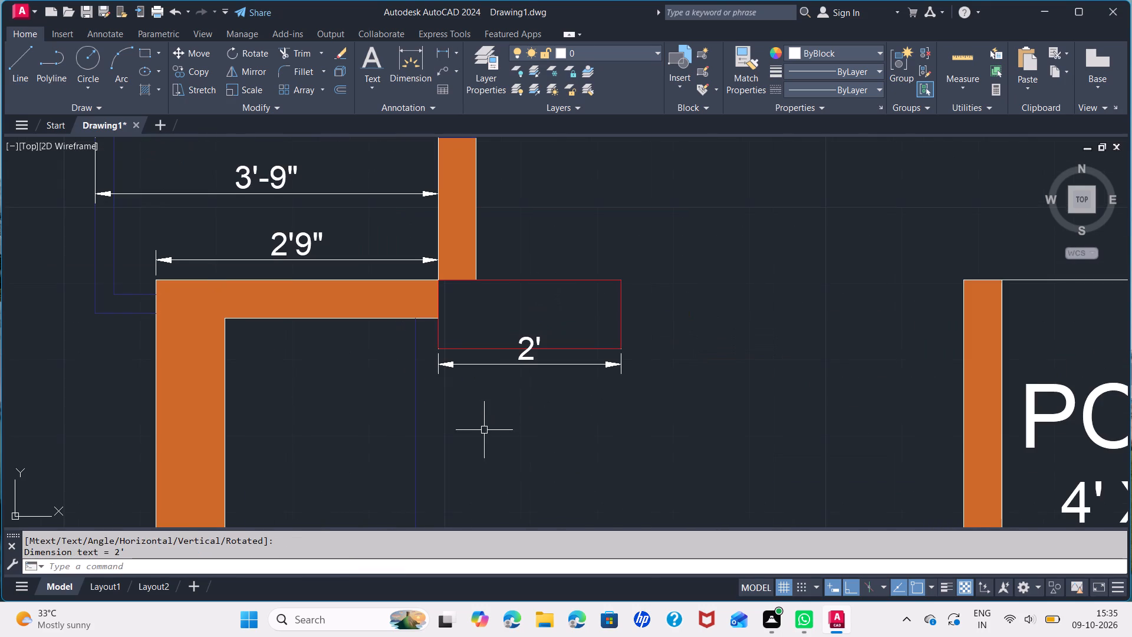
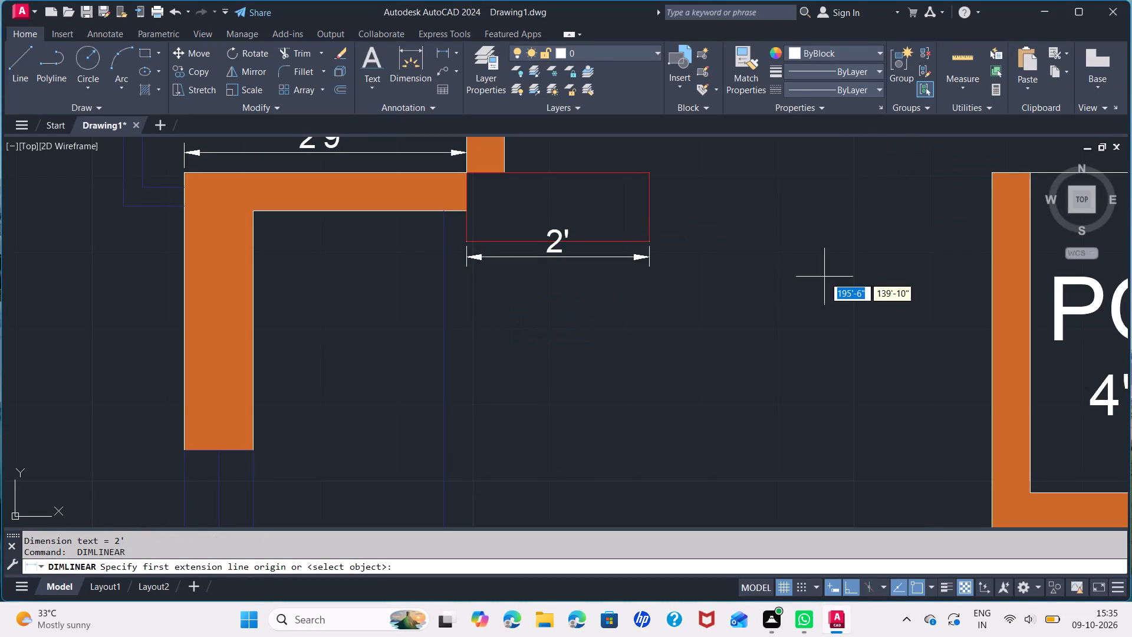
Add a horizontal linear dimension across the gap between the 2' red rectangle and the Pooja room's outer wall corner.
middle_drag(824, 277, 682, 367)
click(508, 263)
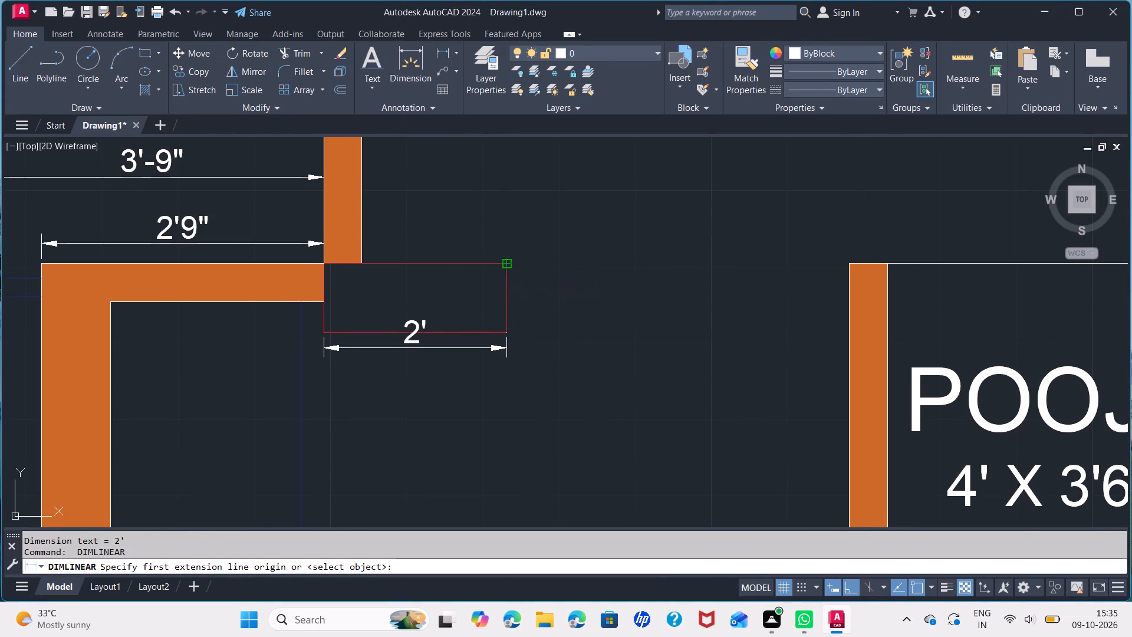
click(850, 266)
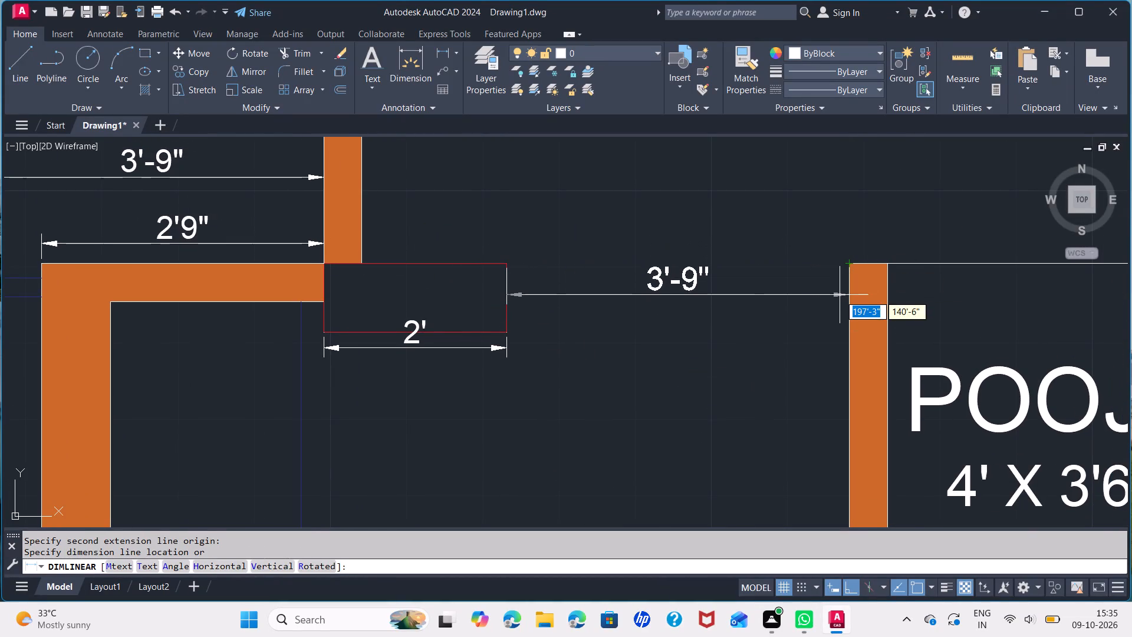
click(840, 295)
Replace the text of the dimension between the red rectangle and the Pooja wall with 4'.
double_click(696, 281)
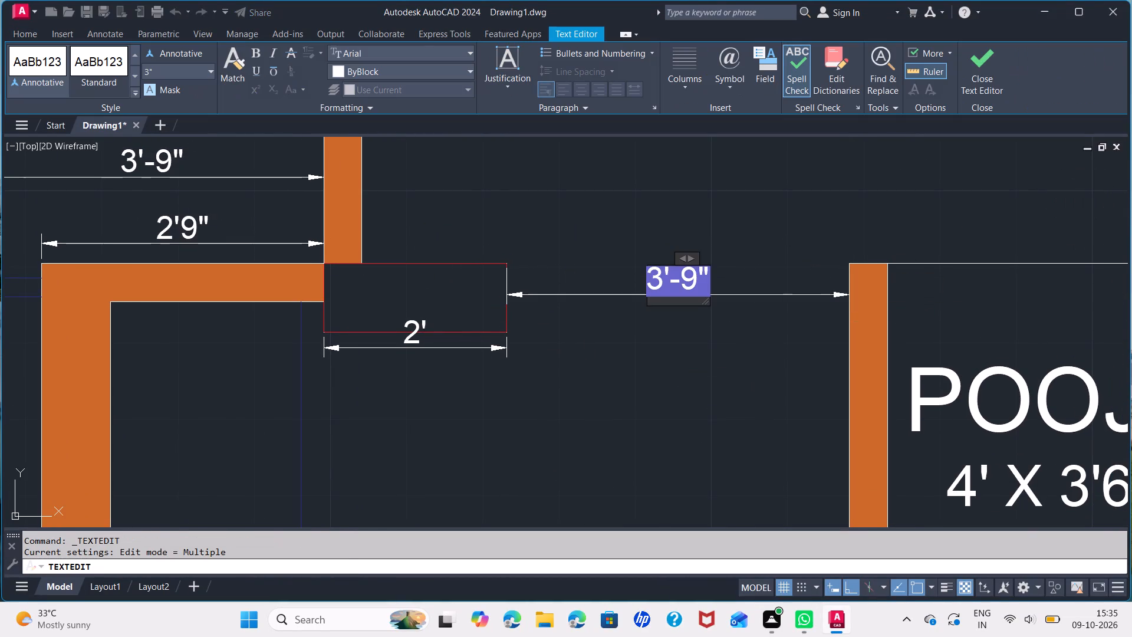
click(696, 281)
key(BackSpace)
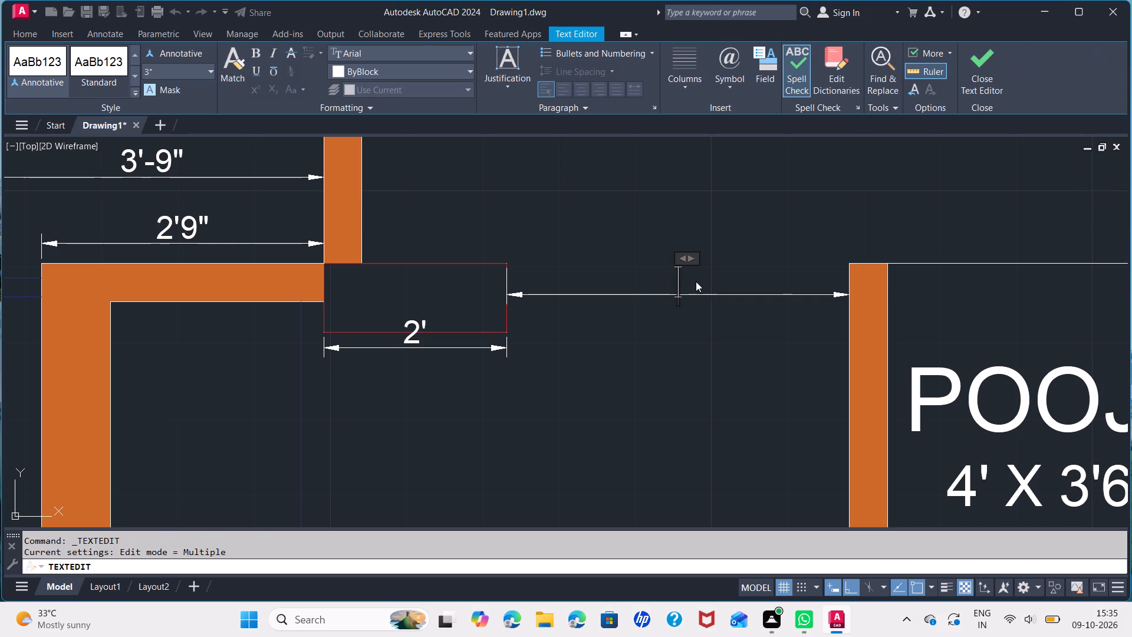
text(4')
key(Return)
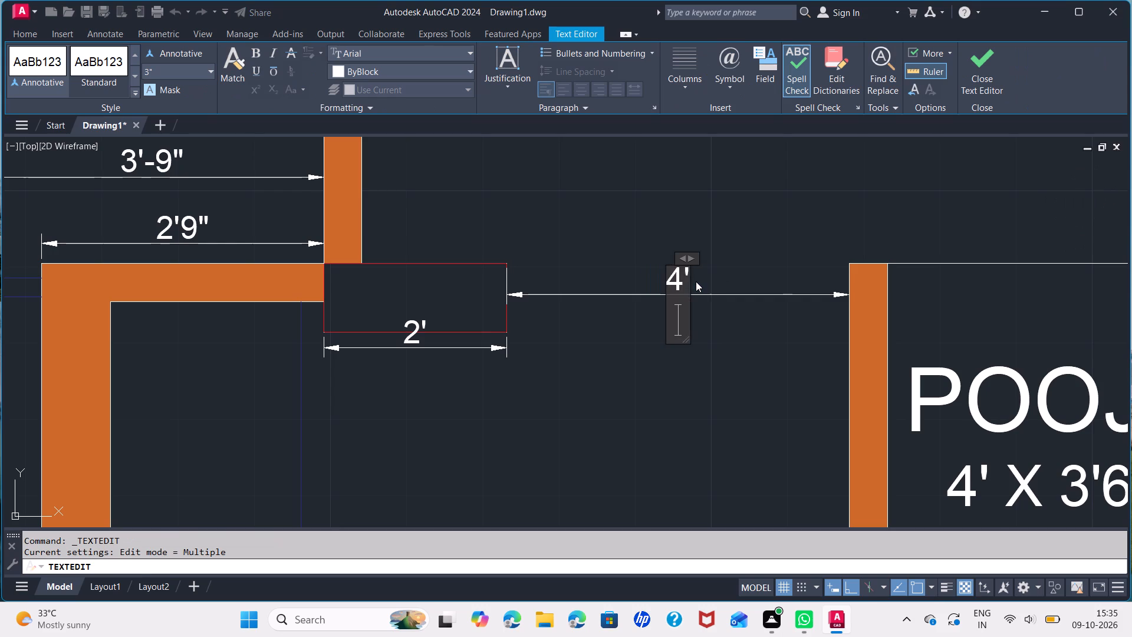
click(732, 426)
scroll(564, 327, down, 1)
middle_drag(574, 370, 593, 297)
key(Escape)
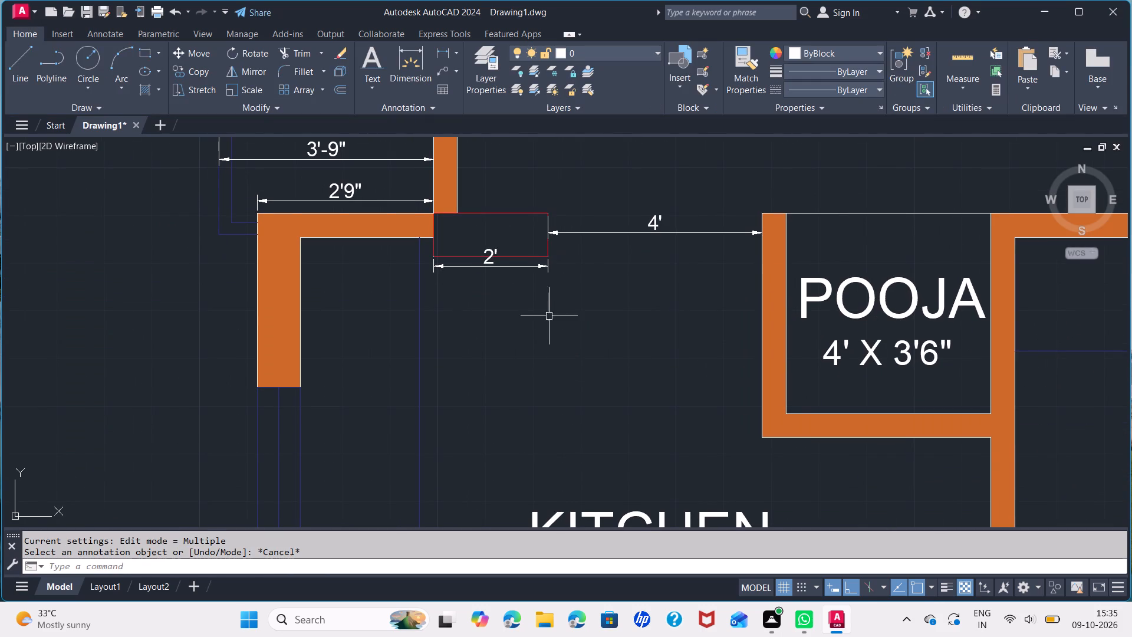
Add a vertical linear dimension along the inner face of the Kitchen's left wall, placed just inside the room.
middle_drag(548, 393, 544, 268)
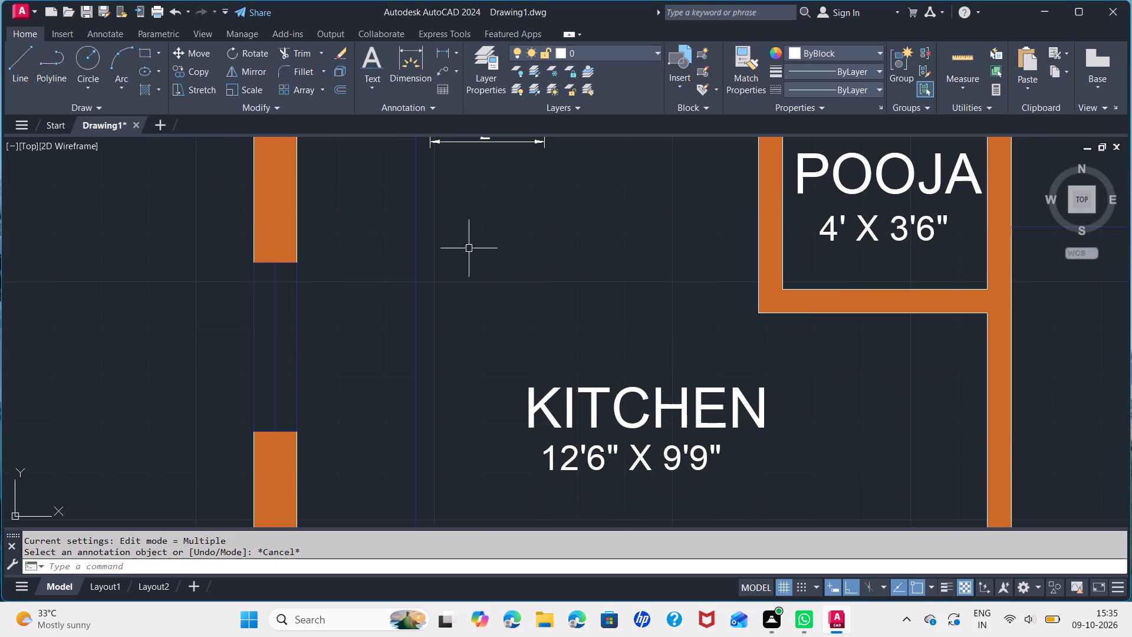
scroll(403, 333, down, 2)
click(438, 51)
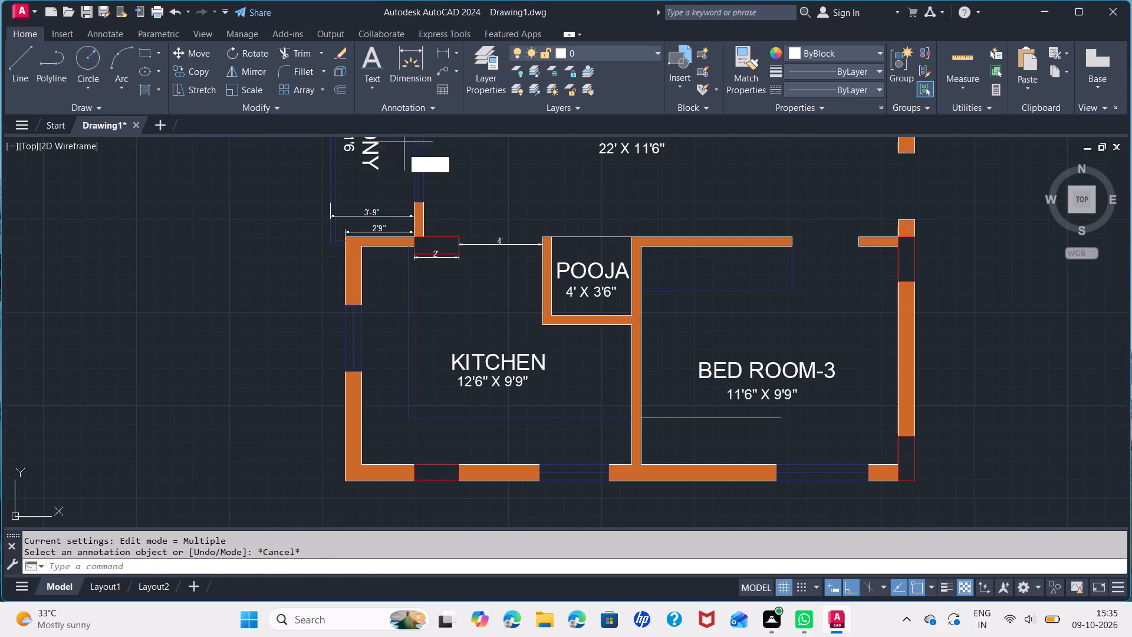
click(361, 250)
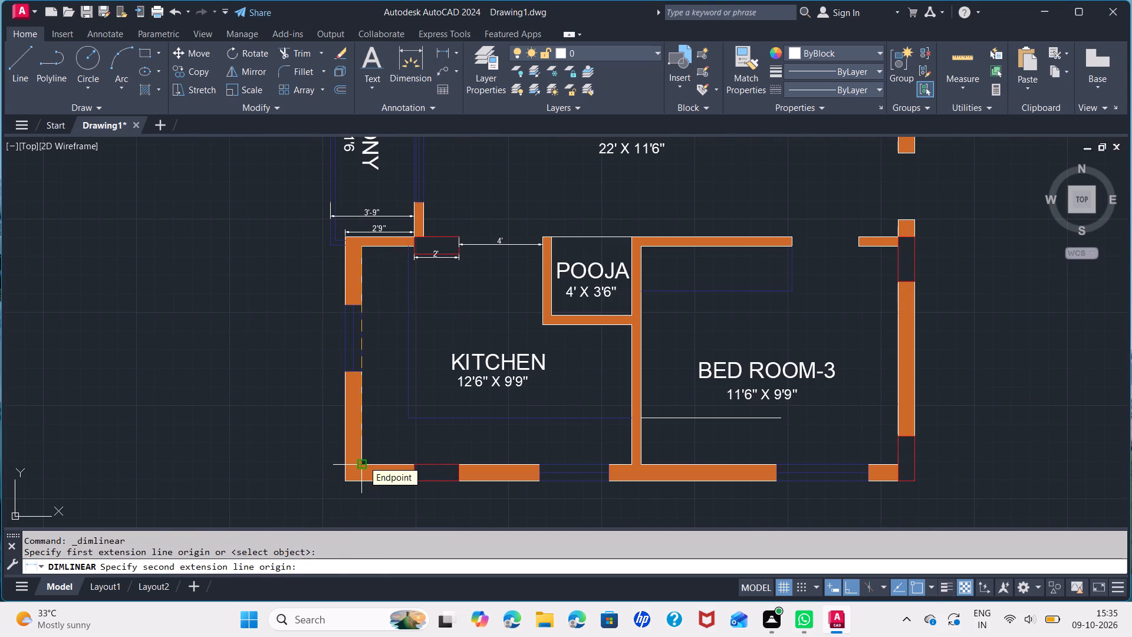
click(363, 461)
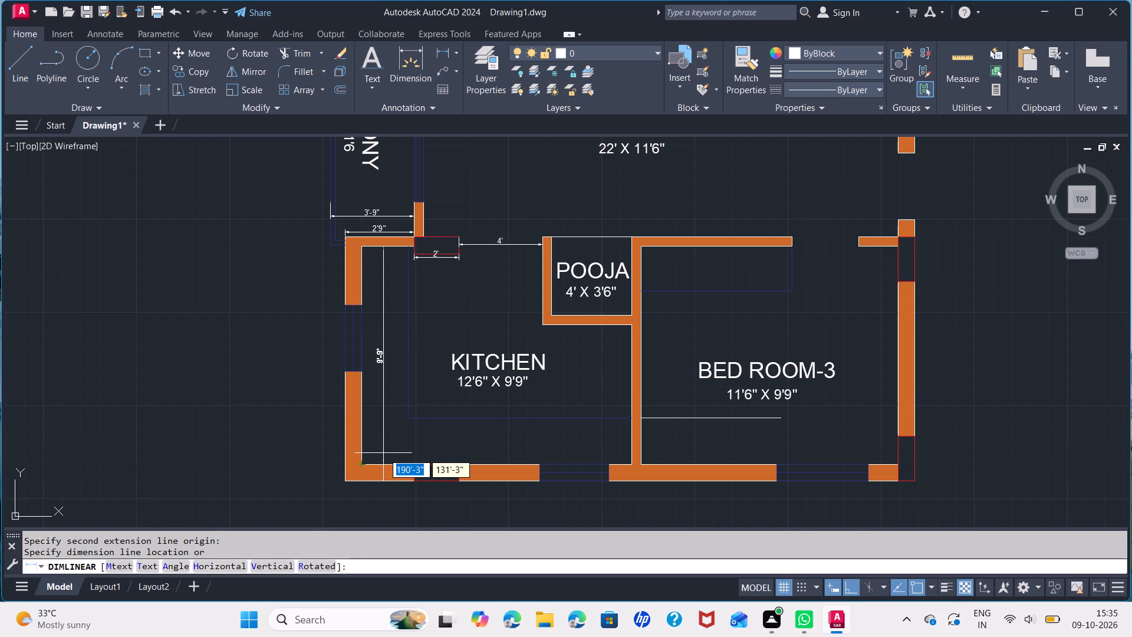
click(383, 453)
Add a horizontal linear dimension along the inner face of the Kitchen's bottom wall, from corner to corner, placed just inside the room.
middle_drag(481, 432, 454, 399)
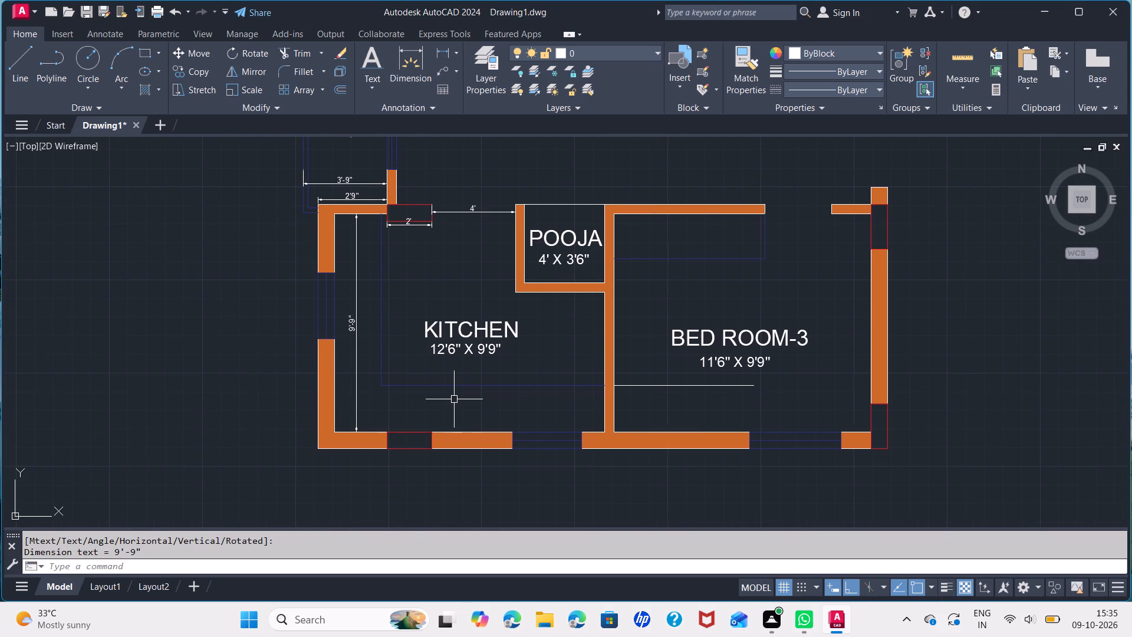
click(441, 53)
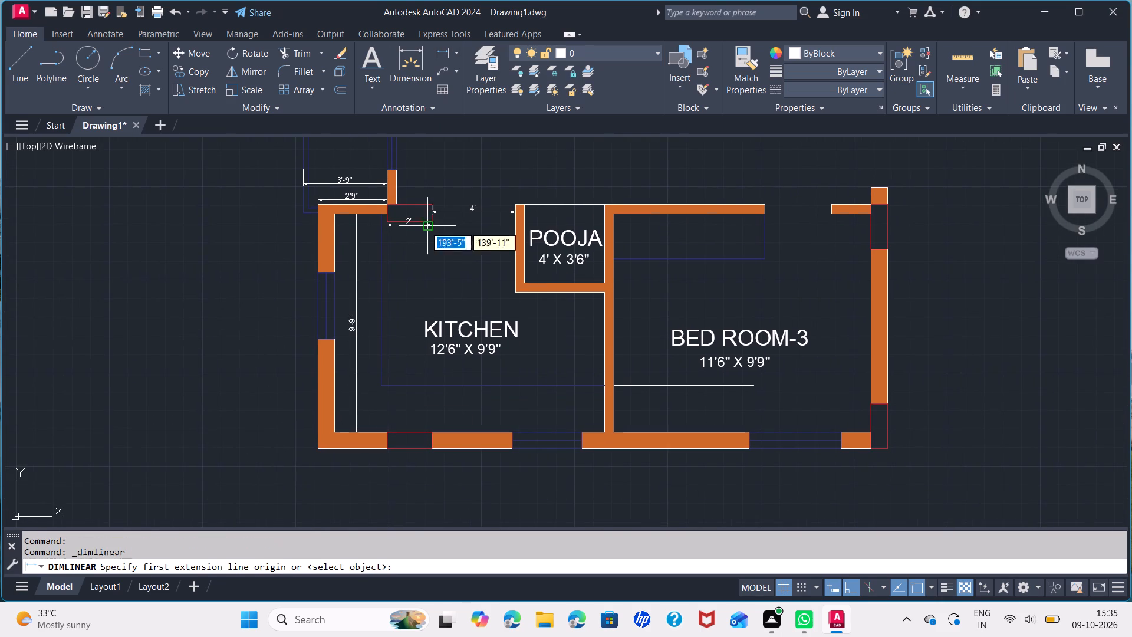
click(335, 429)
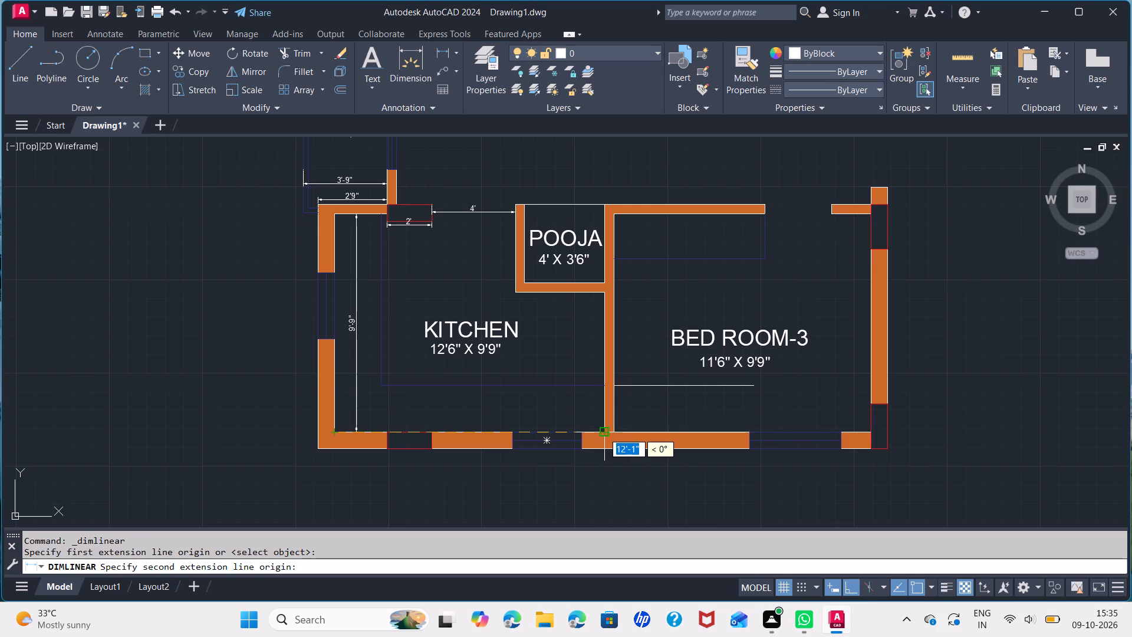
click(603, 432)
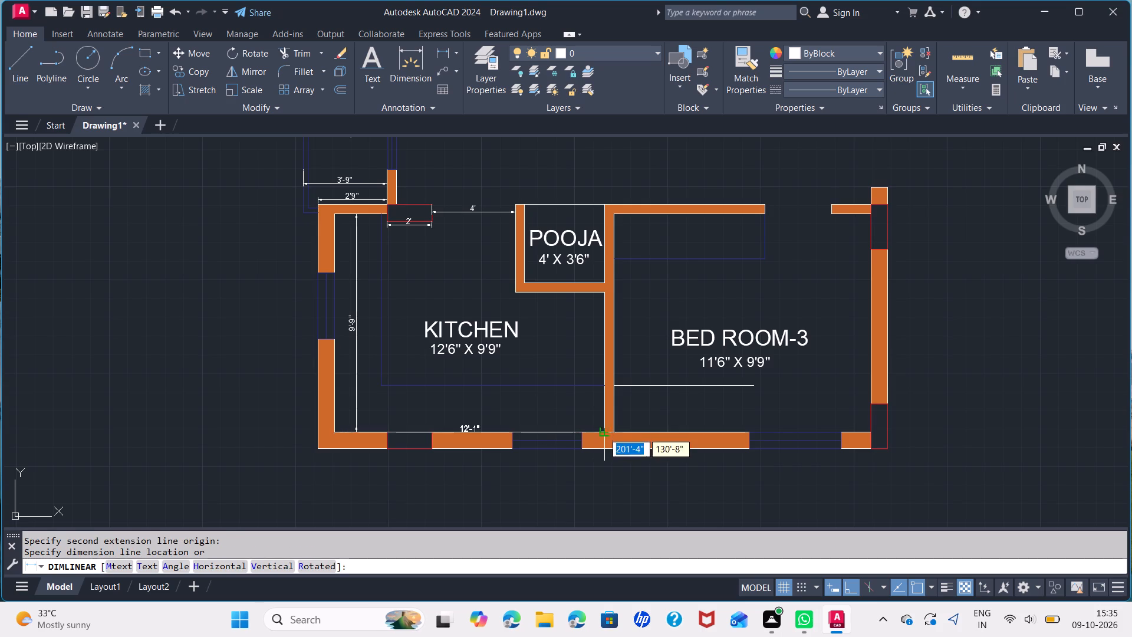
click(600, 419)
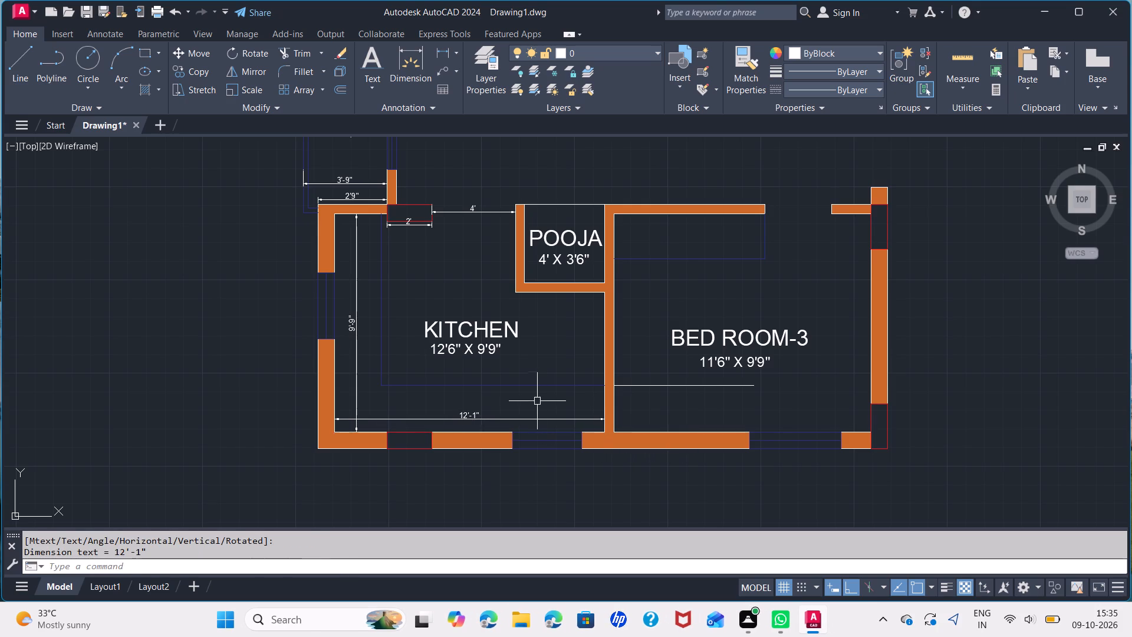
Add a vertical linear dimension along Bed Room-3's left wall between its inner corners, placed just inside the room.
middle_drag(696, 343, 464, 417)
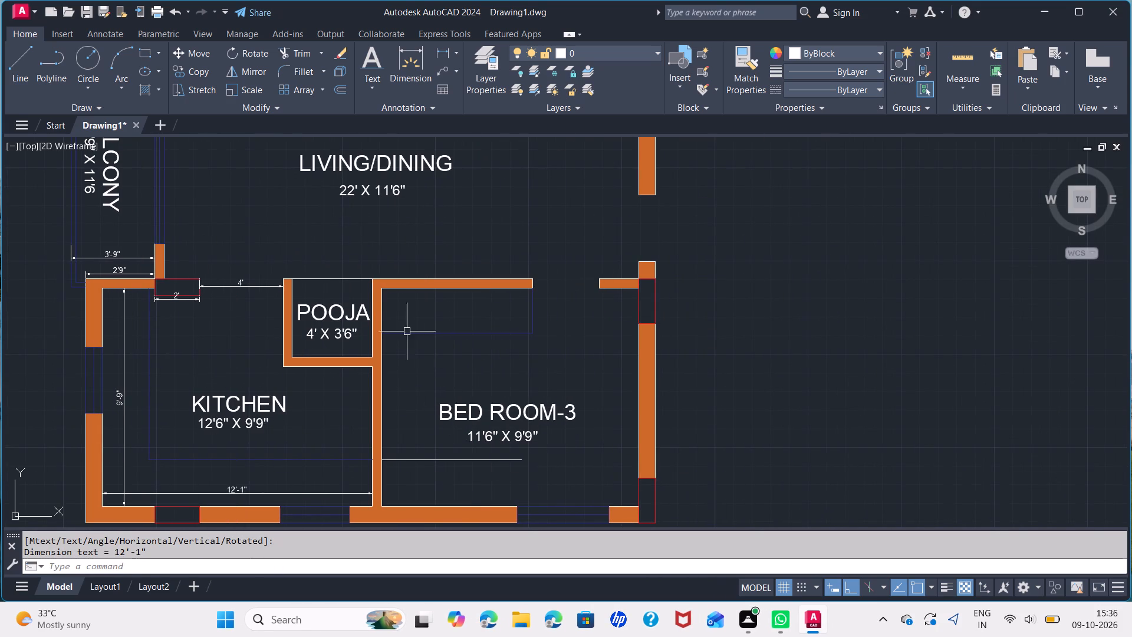
click(448, 54)
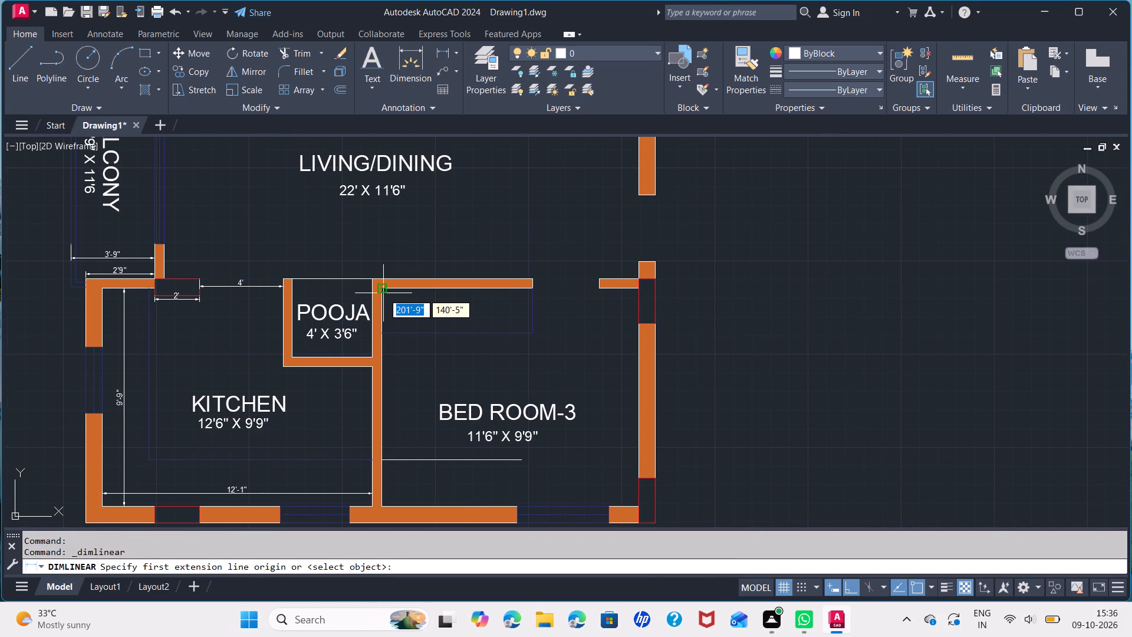
click(383, 292)
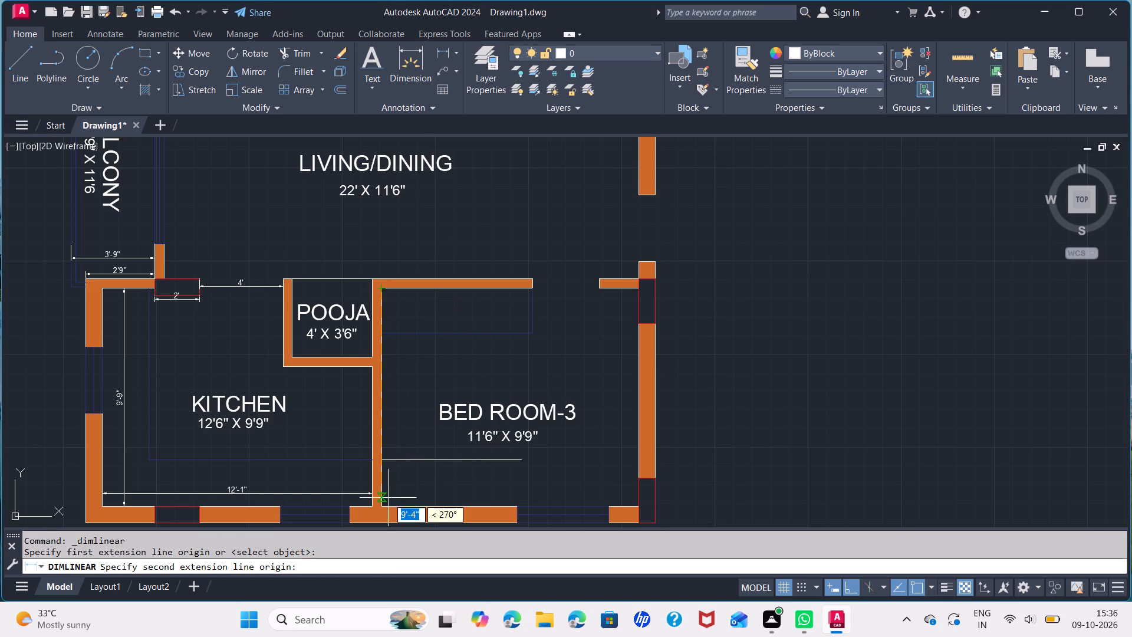
click(386, 505)
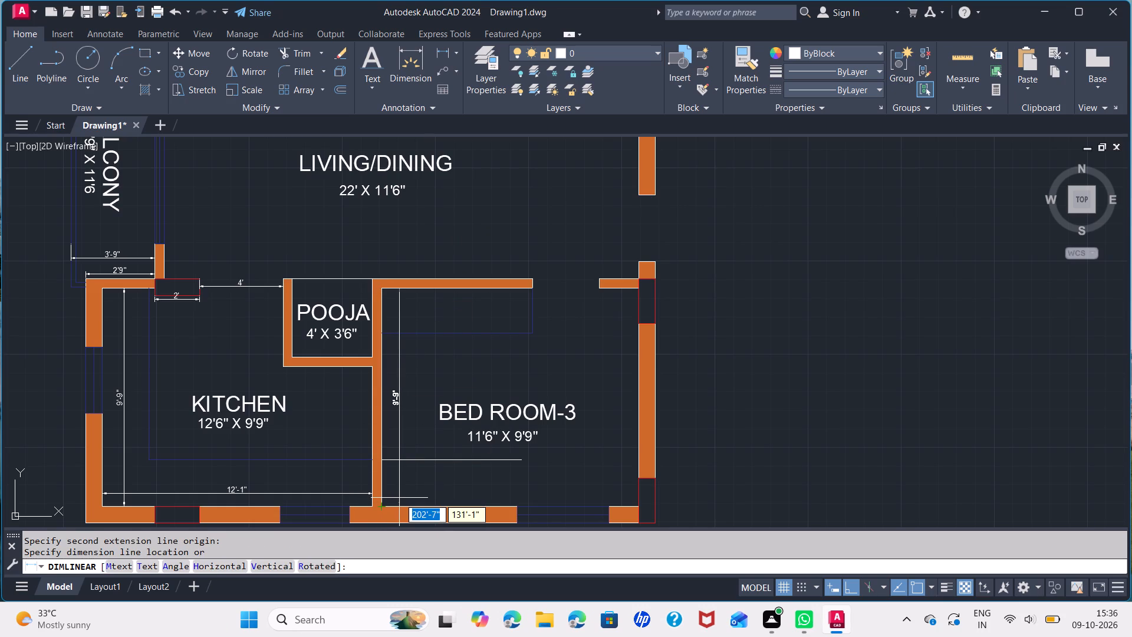
click(397, 497)
Add a horizontal linear dimension above the short wall stub between Bed Room-3's door opening and the outer right wall.
middle_drag(486, 471, 444, 412)
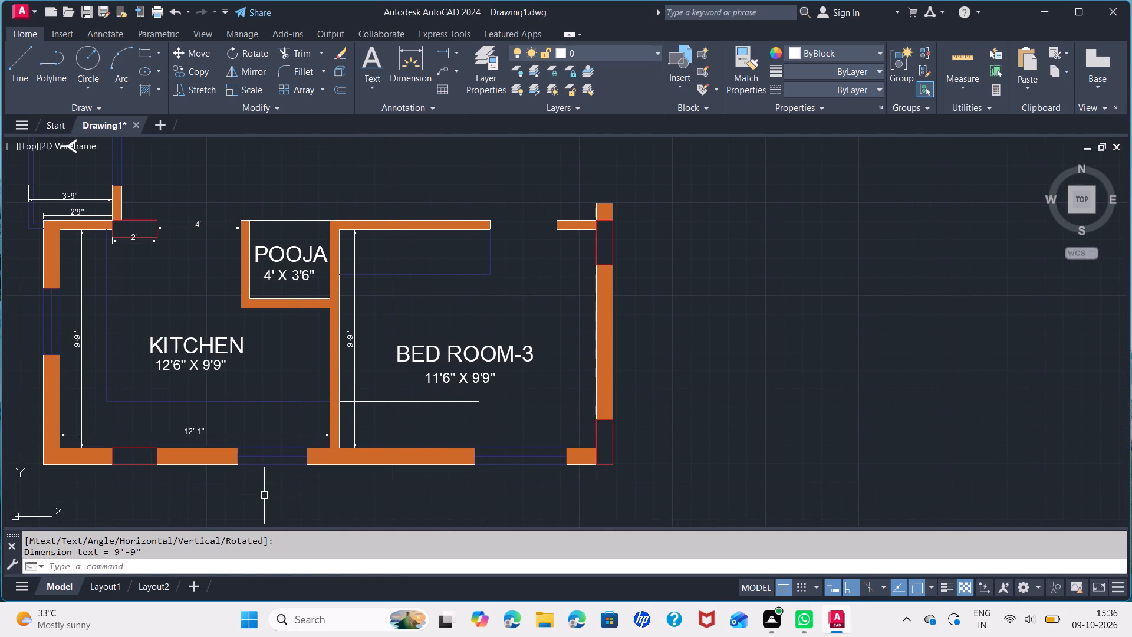
key(space)
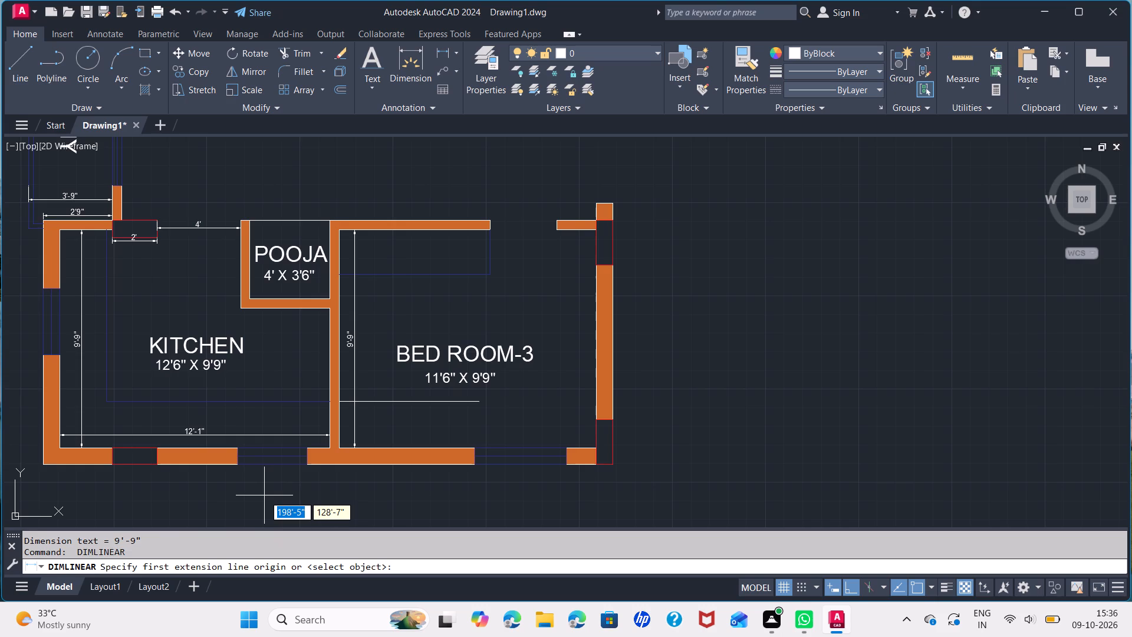
scroll(275, 454, down, 3)
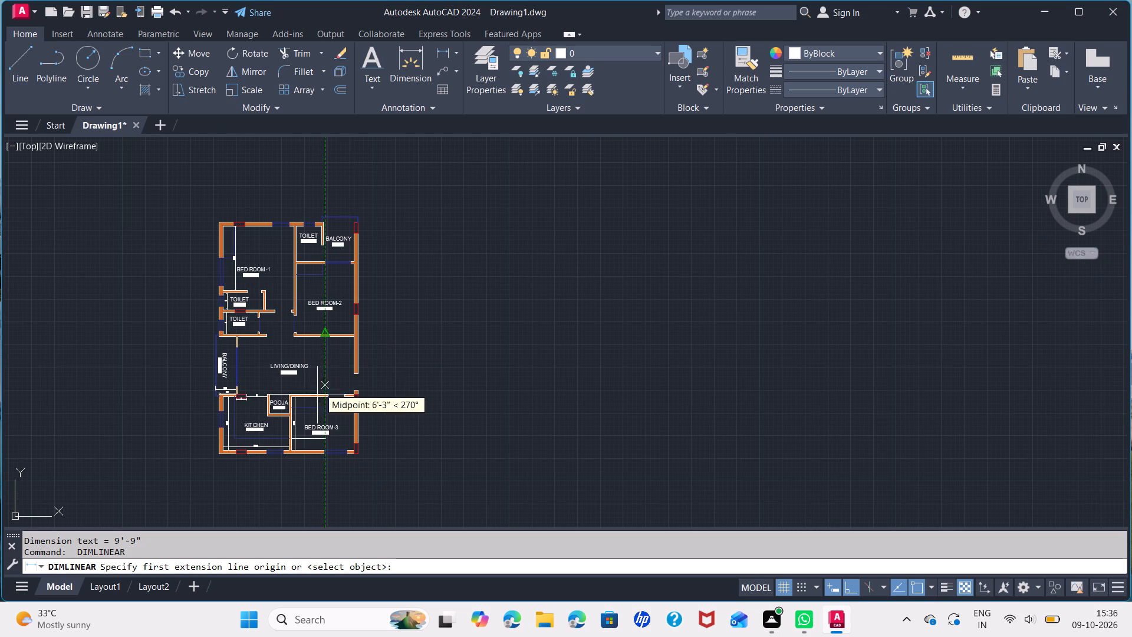
scroll(308, 407, up, 3)
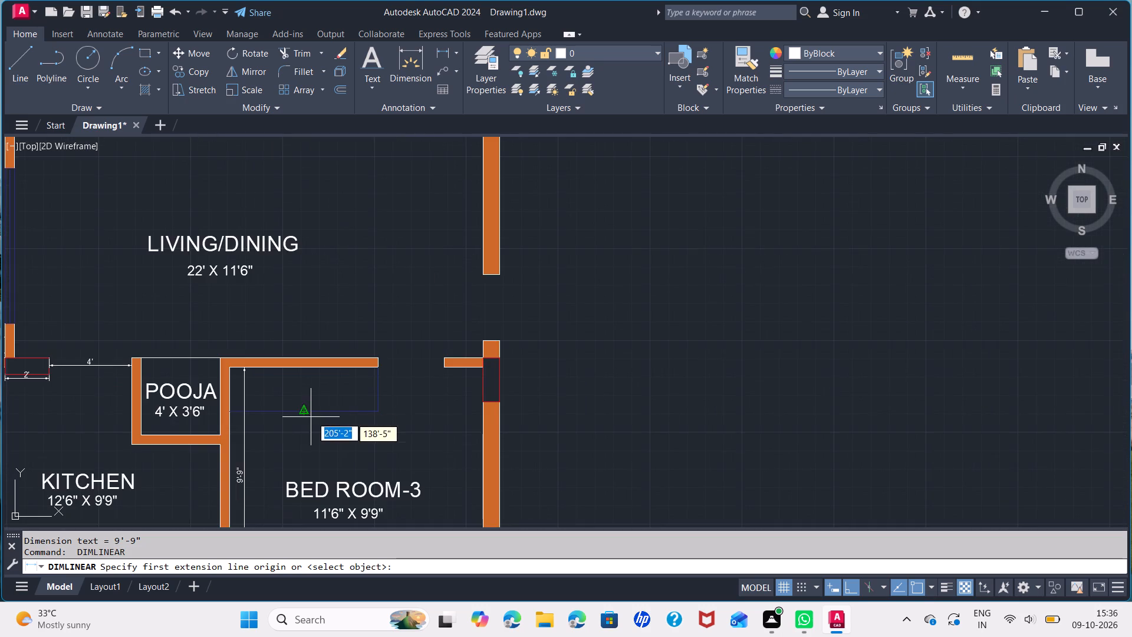
scroll(334, 311, down, 2)
middle_drag(358, 393, 353, 494)
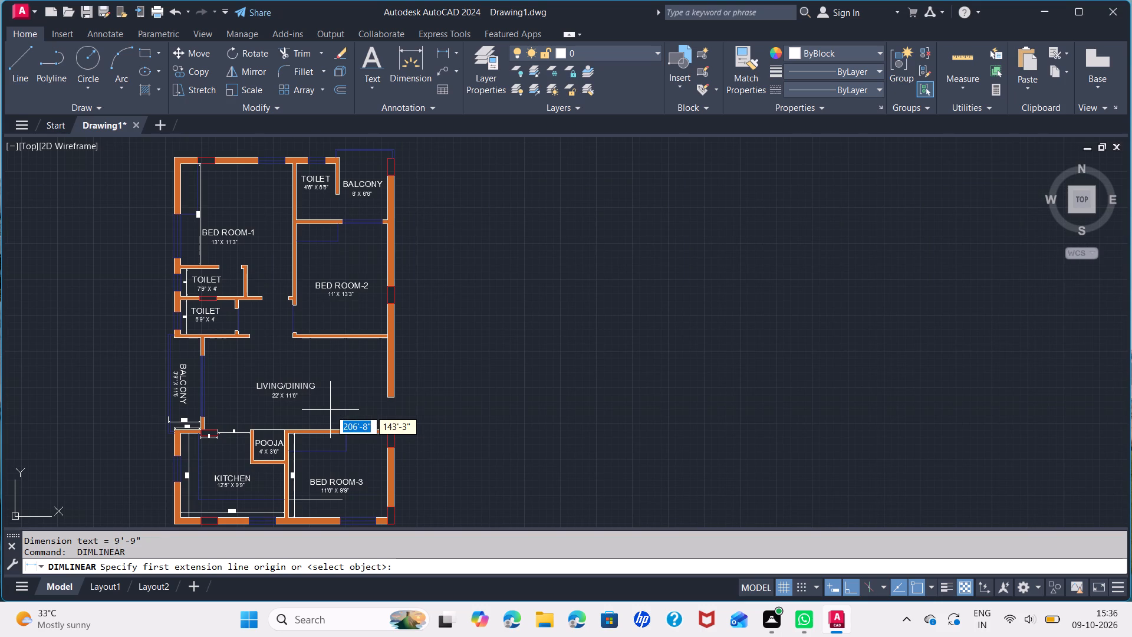
scroll(374, 431, up, 2)
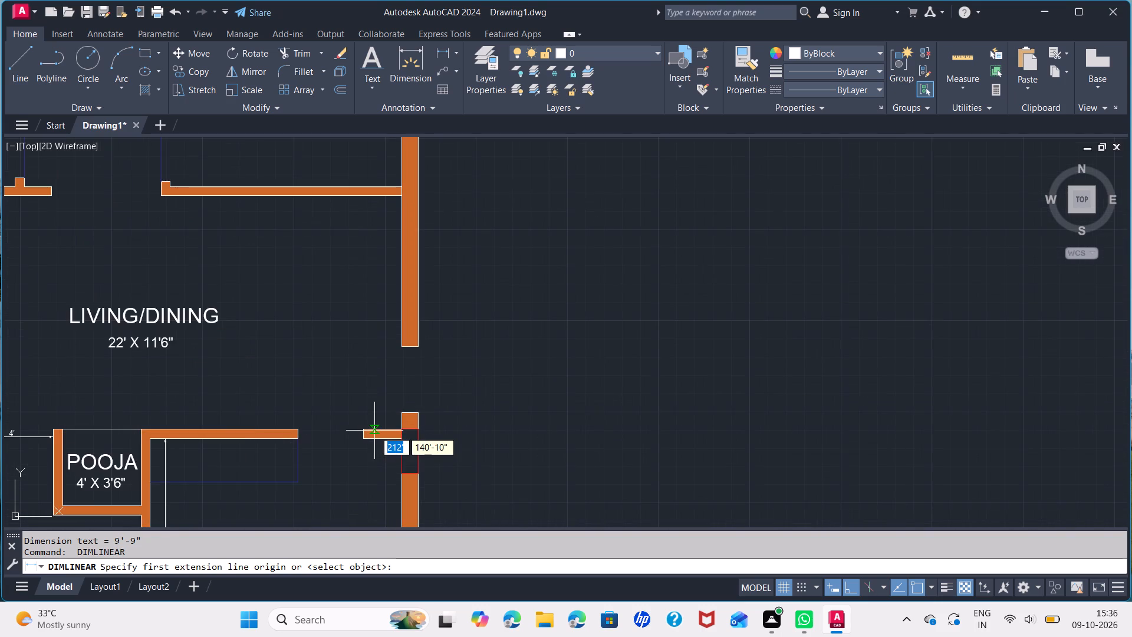
scroll(374, 431, up, 2)
click(437, 425)
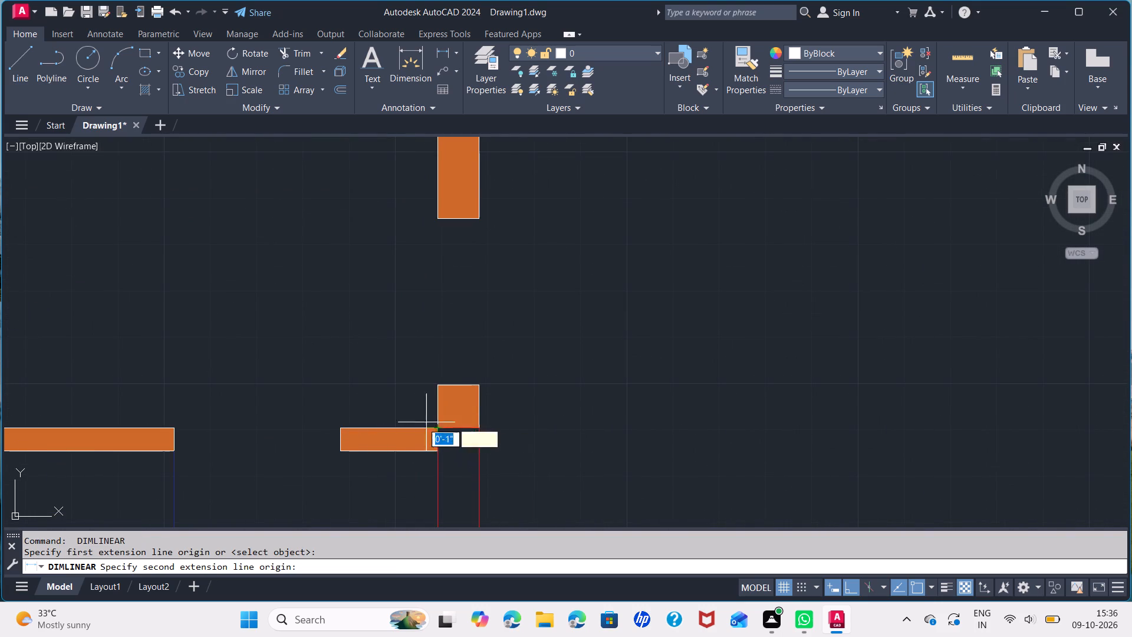
click(342, 428)
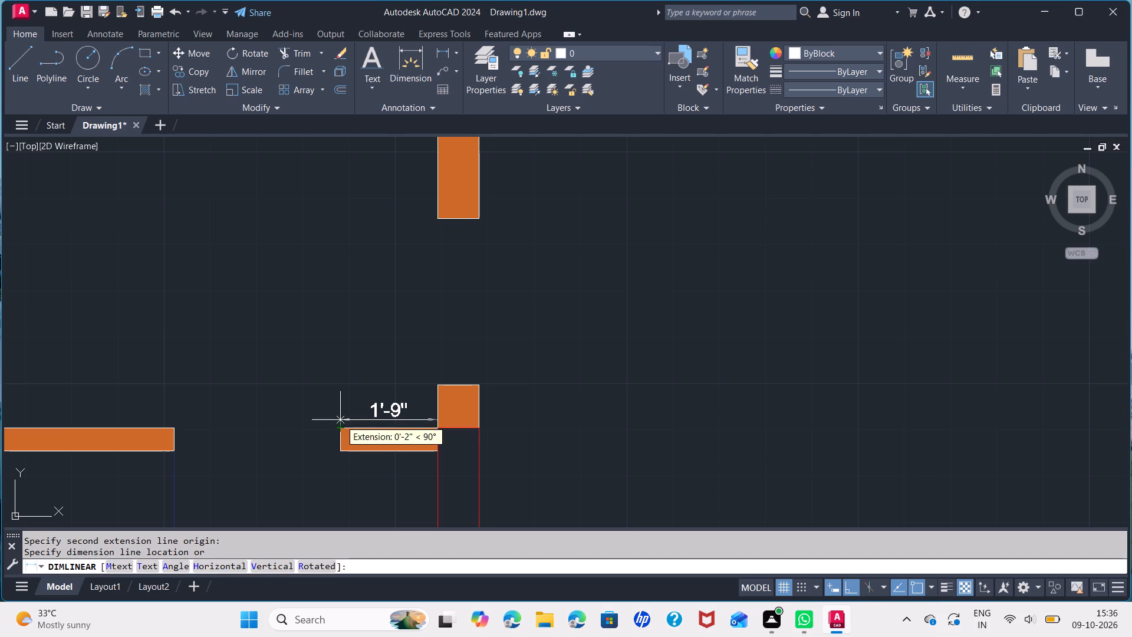
click(340, 414)
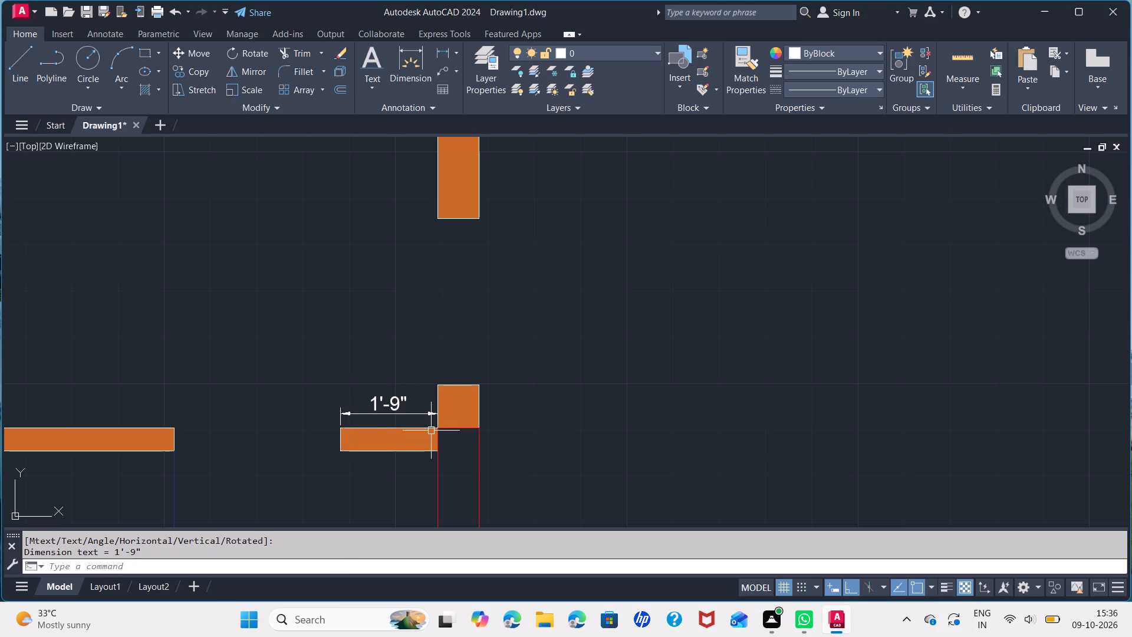
Add a vertical linear dimension along the Living/Dining room's right wall, from the short wall stub to the Bed Room-2 wall.
key(space)
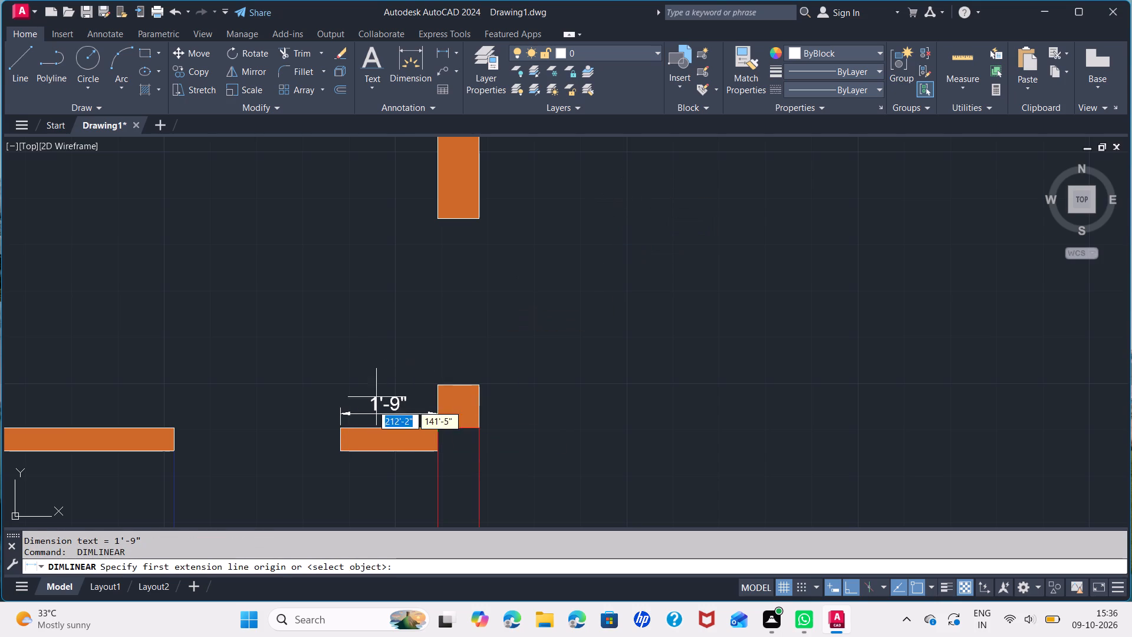
click(440, 427)
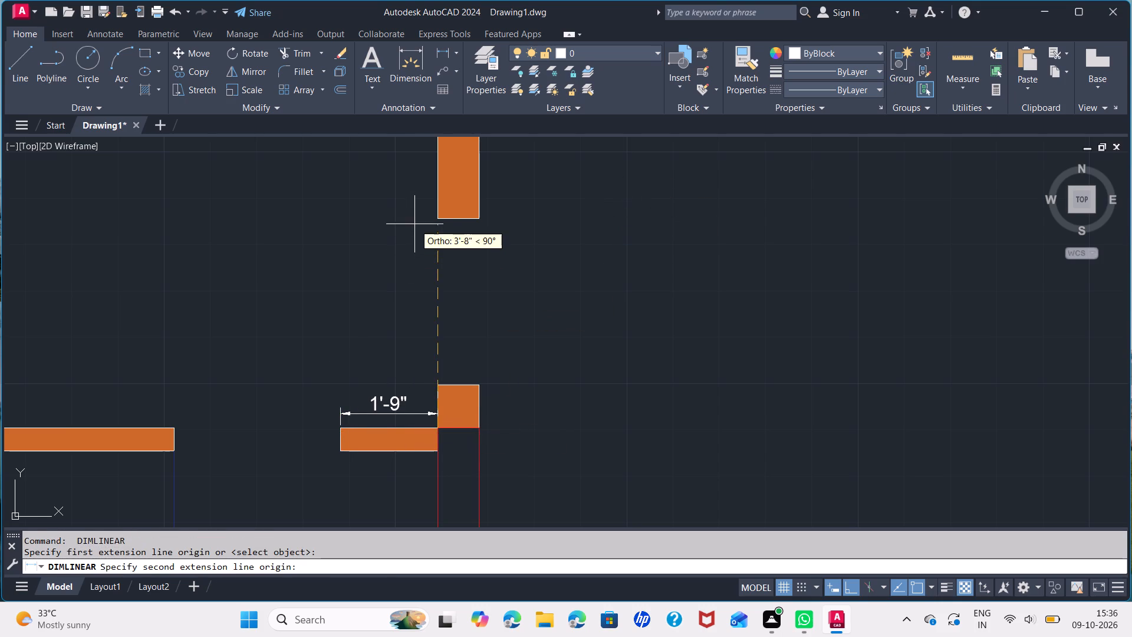
scroll(414, 224, down, 2)
middle_drag(414, 224, 426, 415)
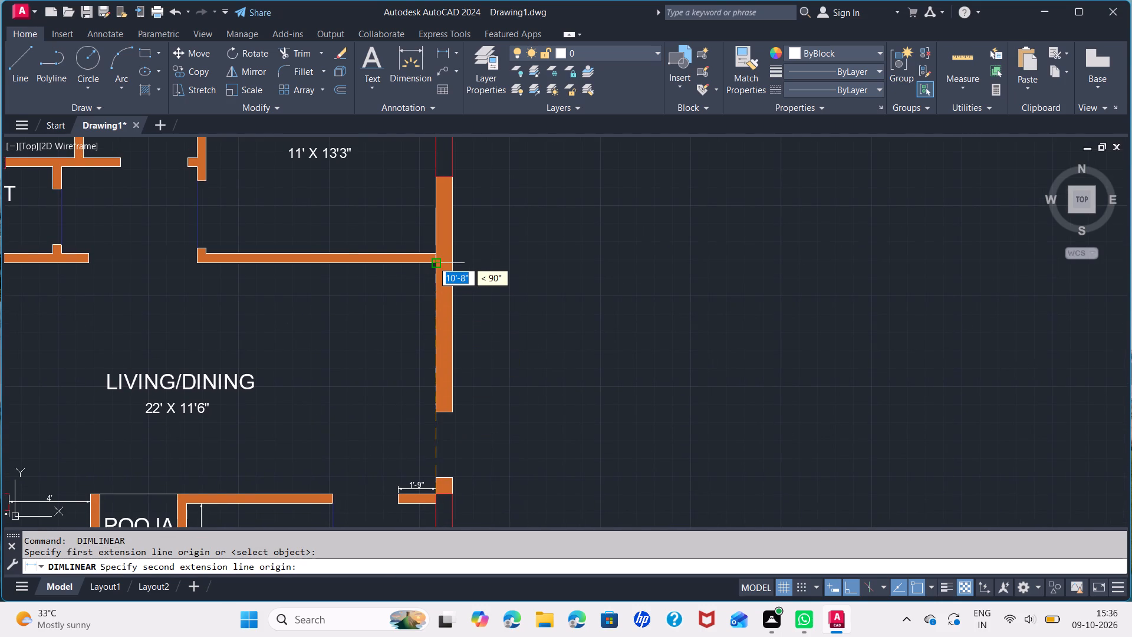
click(433, 260)
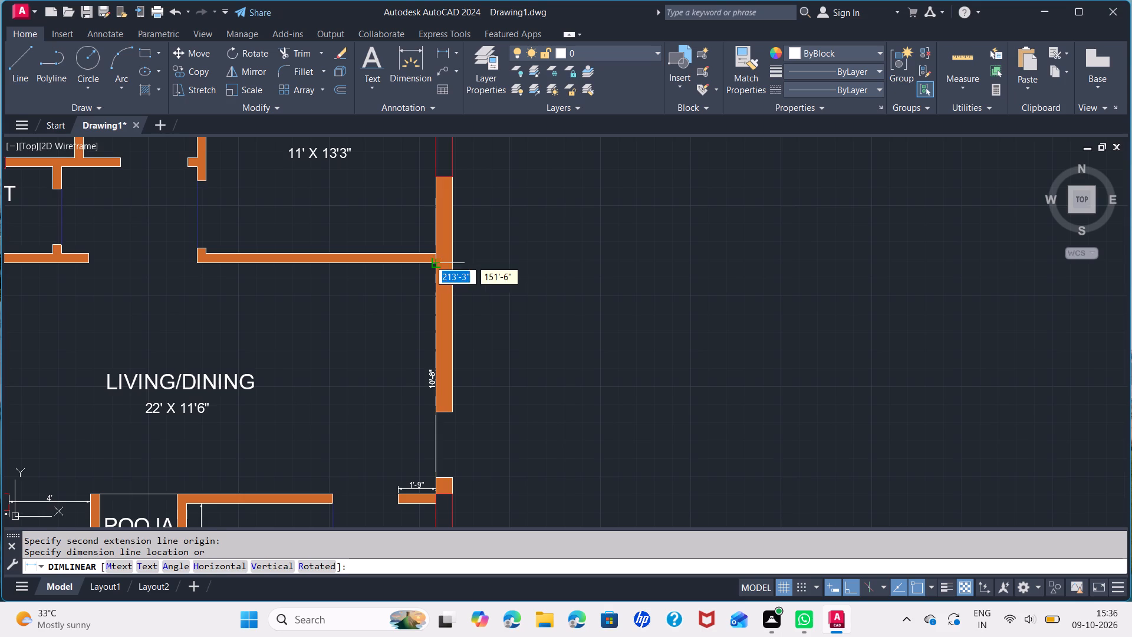
click(420, 262)
Place the pending vertical dimension just inside the Living/Dining room's right wall and override its text with 11'6".
double_click(413, 389)
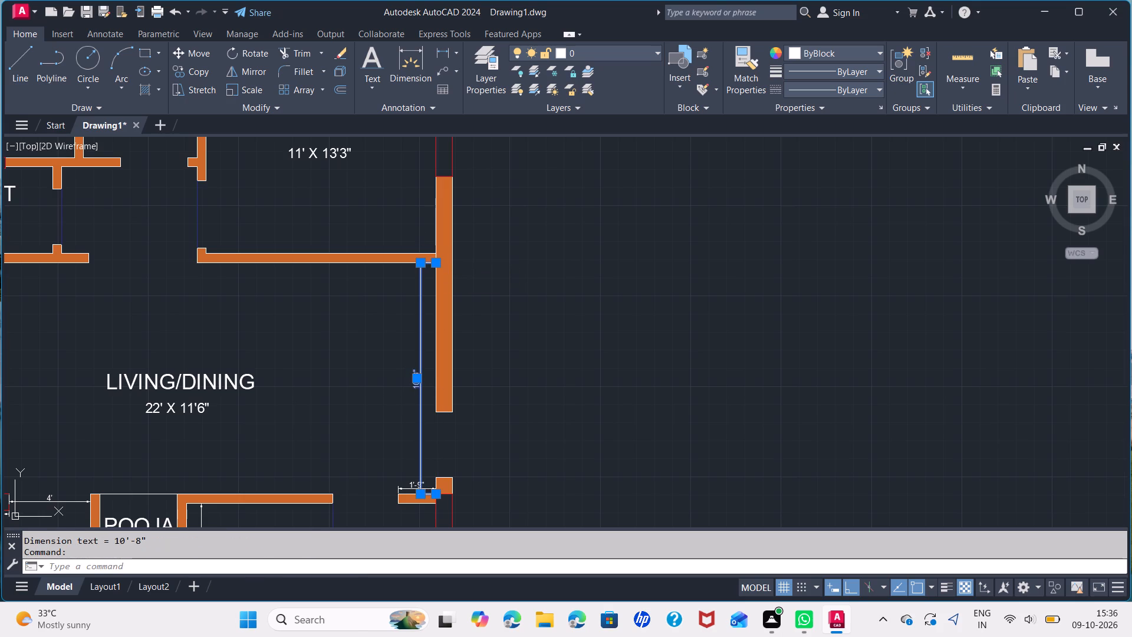
scroll(412, 388, up, 1)
click(412, 373)
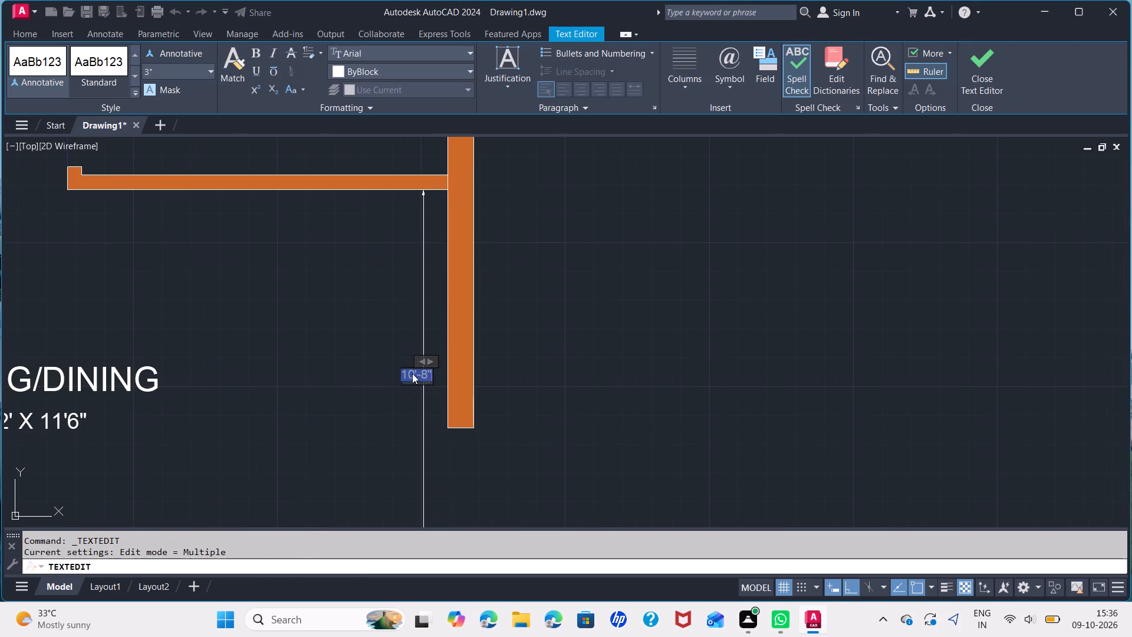
key(BackSpace)
text(11')
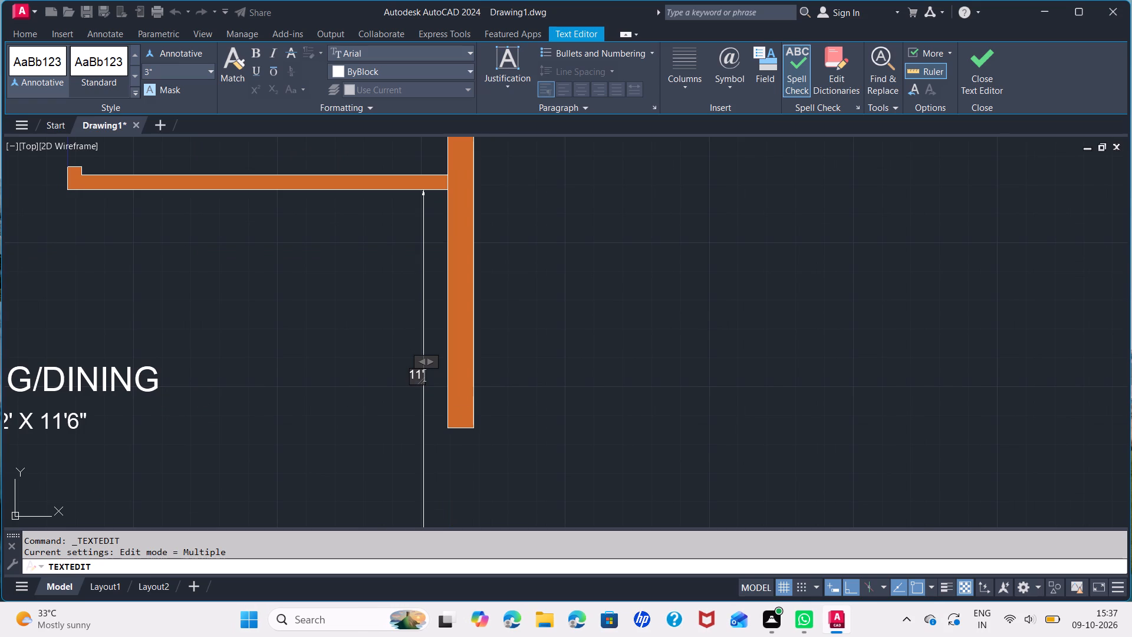
key(6)
key(shift+quotedbl)
click(292, 429)
Override the text of the Kitchen's horizontal dimension along the bottom wall with 12'6".
scroll(309, 406, down, 2)
middle_drag(288, 492, 587, 237)
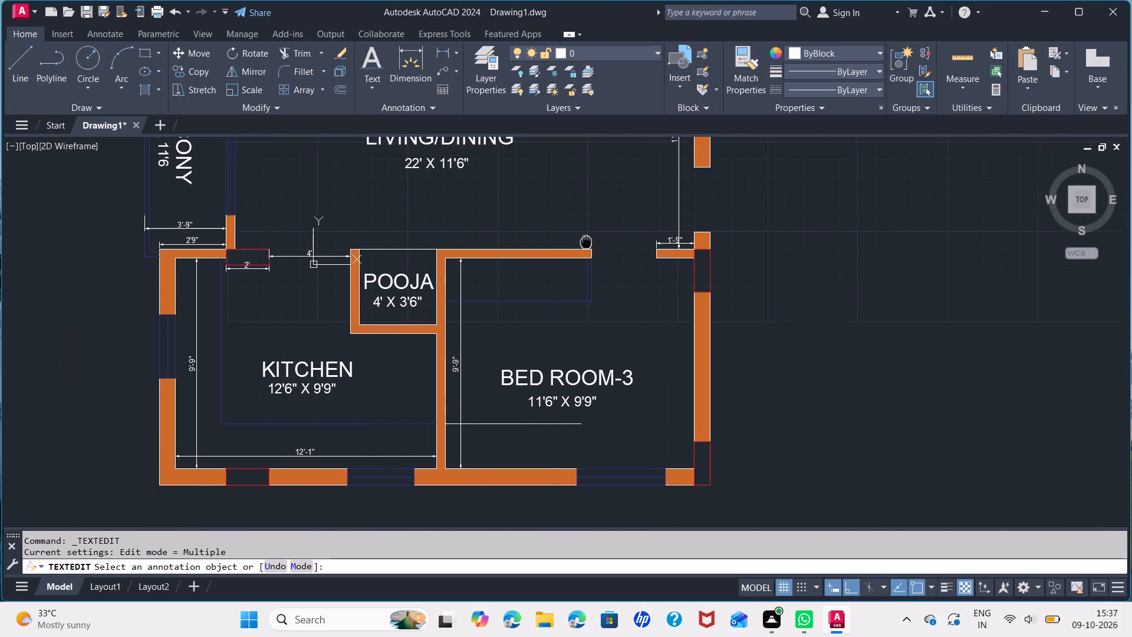
middle_drag(587, 237, 587, 233)
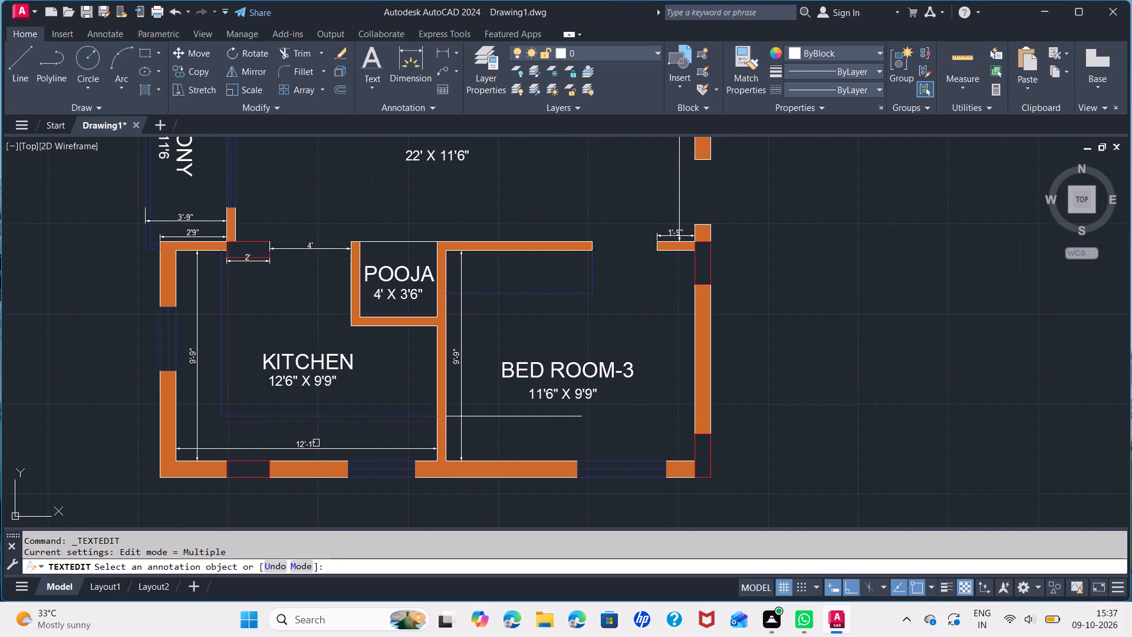
double_click(304, 437)
double_click(309, 444)
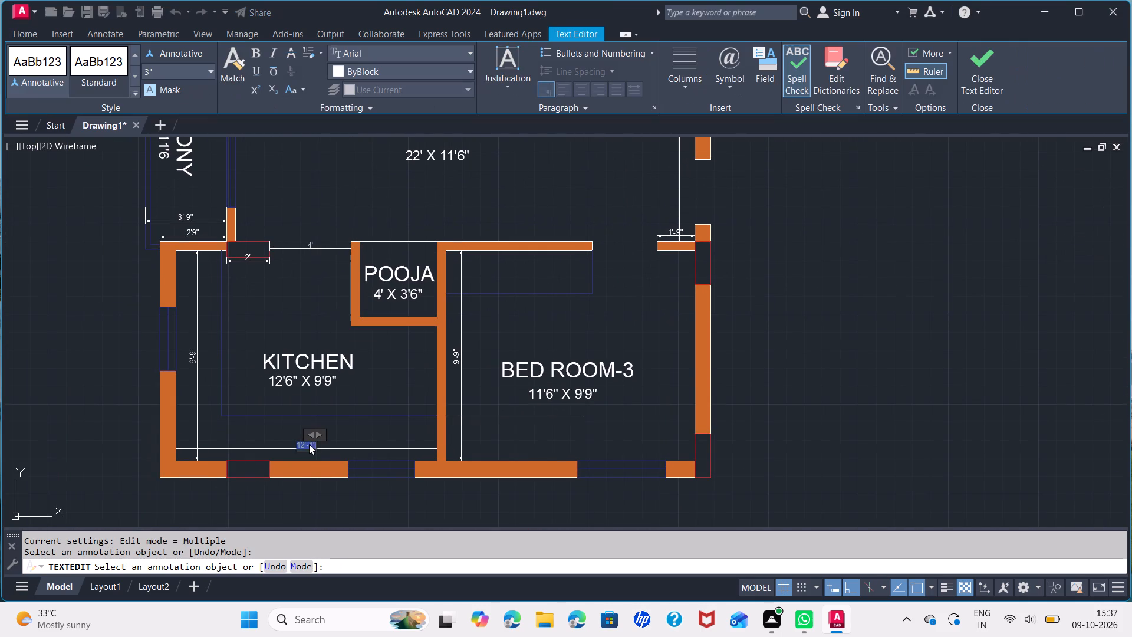
click(314, 446)
click(314, 446)
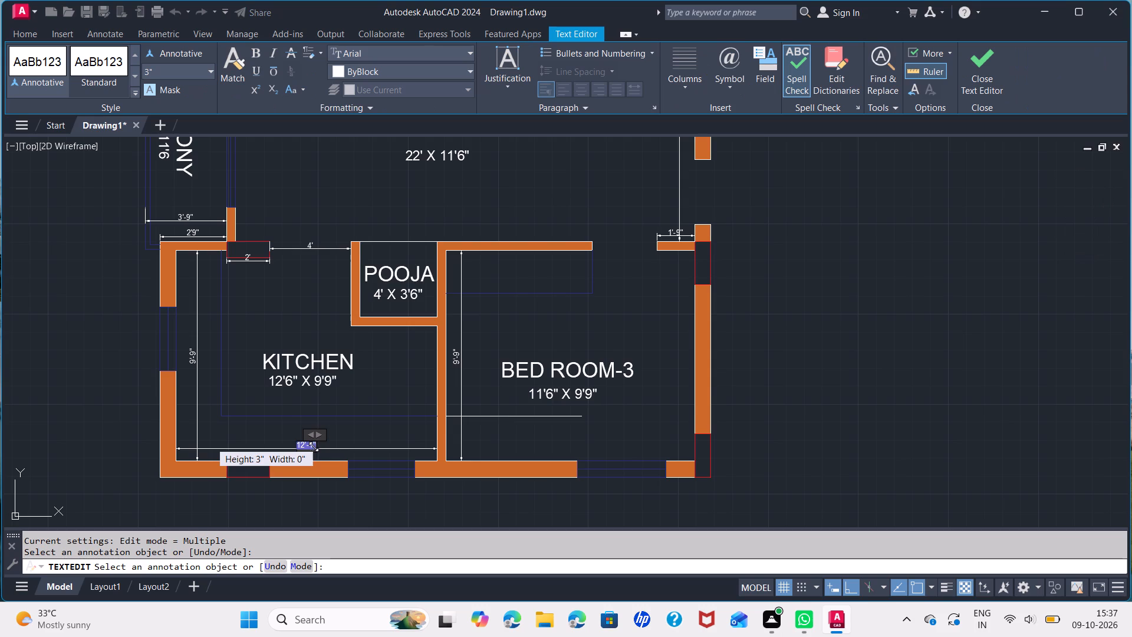
key(BackSpace)
text(12'6)
key(shift+quotedbl)
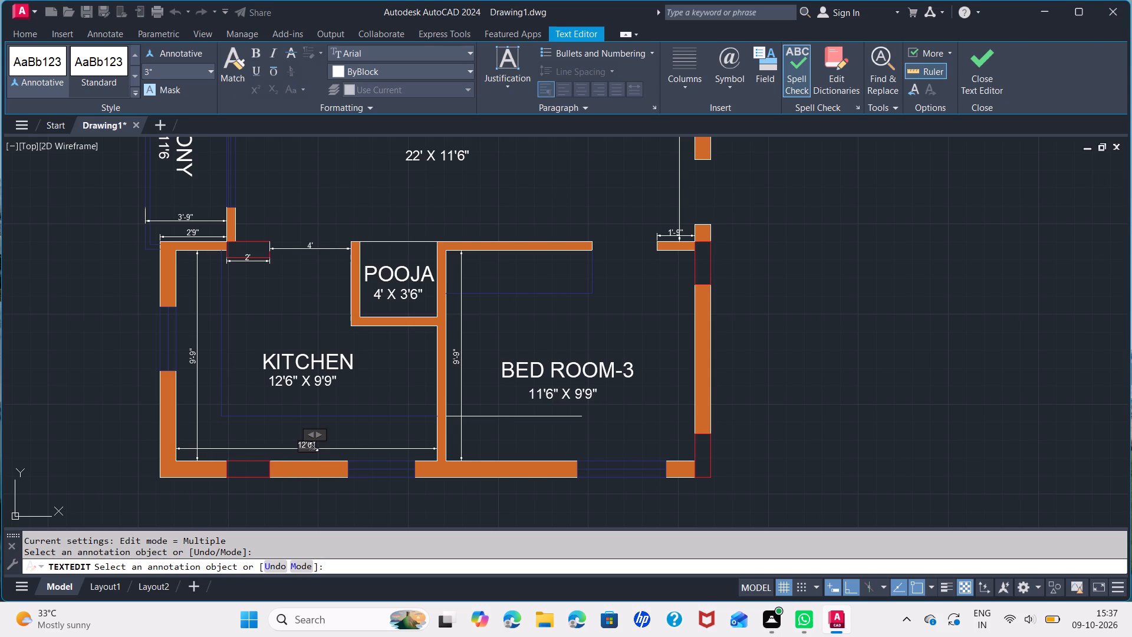
click(389, 396)
key(Escape)
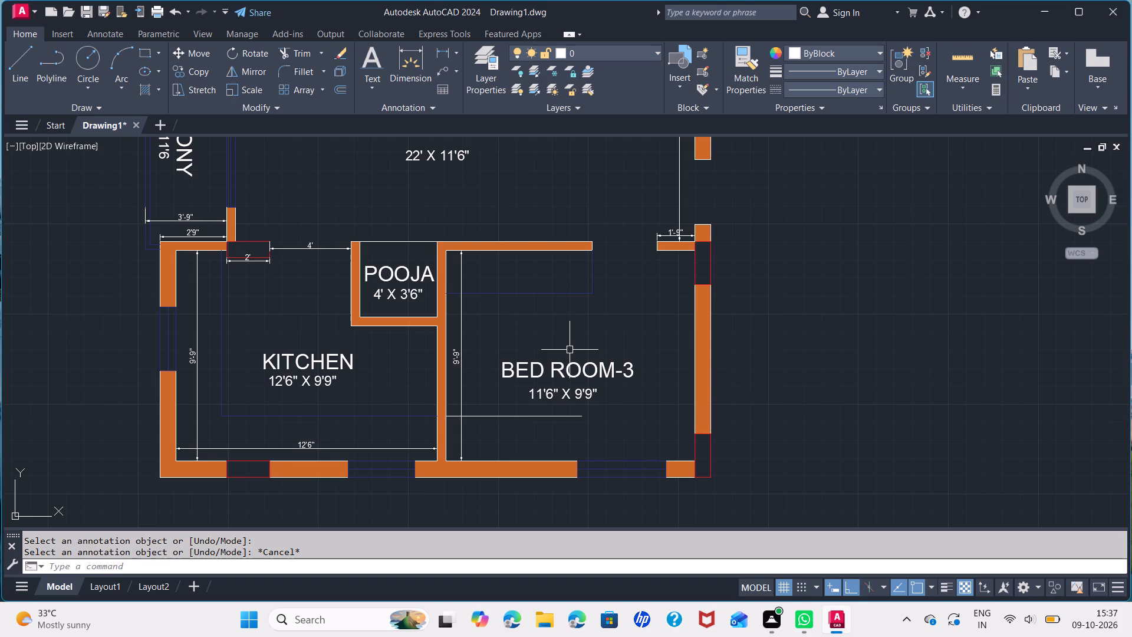
Add a horizontal linear dimension across the Living/Dining room between its upper inner corners, placed just below the top wall.
click(437, 49)
middle_drag(376, 290, 405, 547)
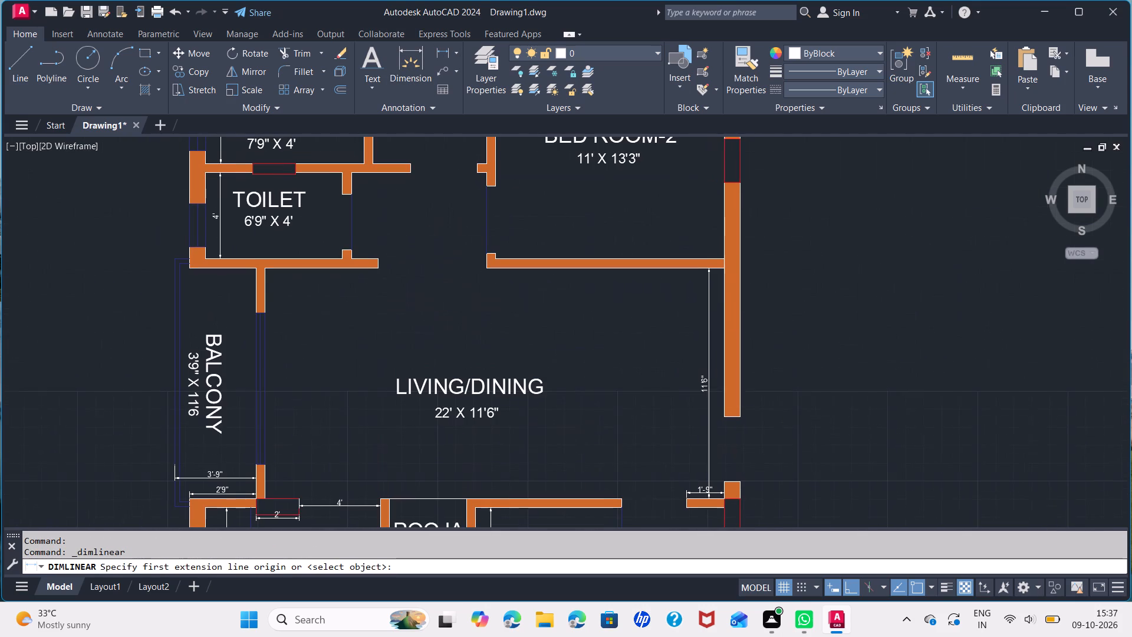
click(725, 272)
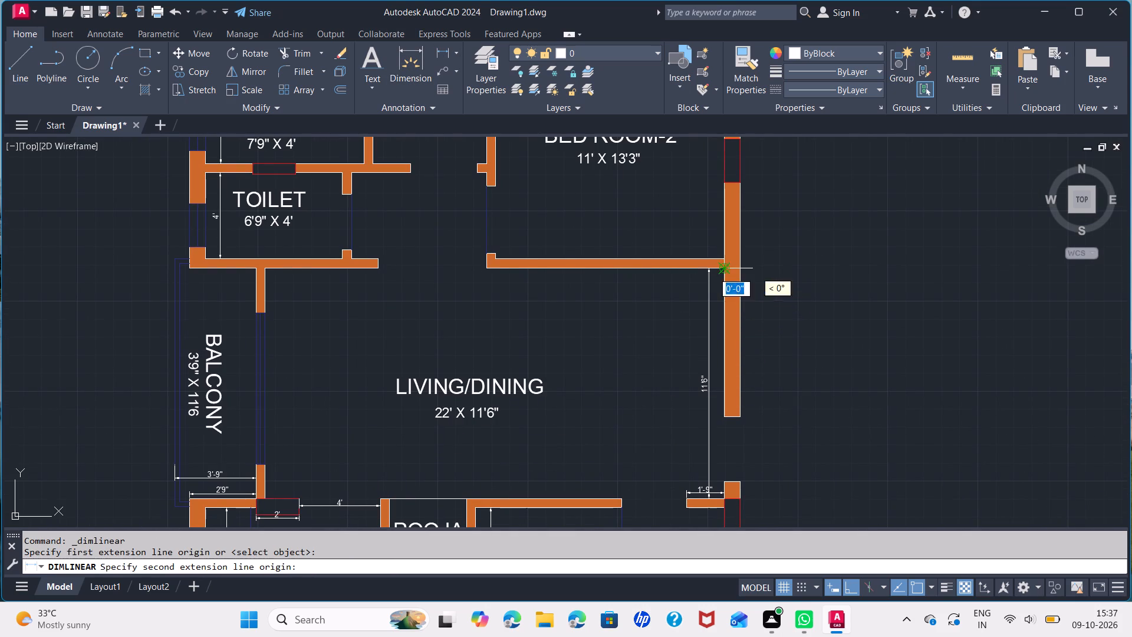
click(262, 266)
click(265, 285)
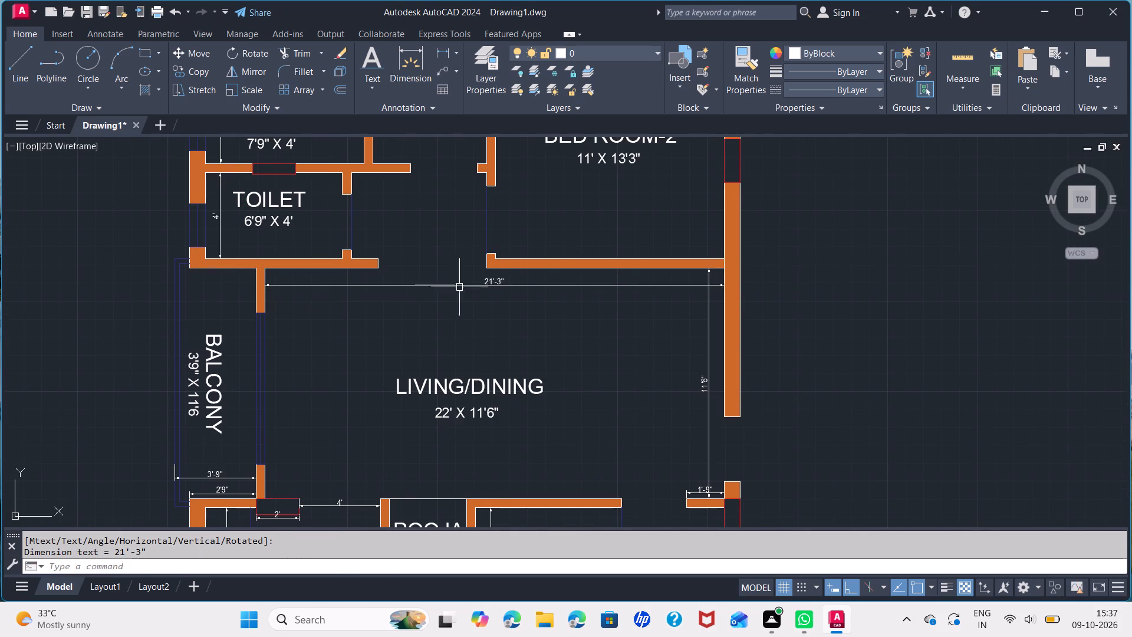
Override the text of the Living/Dining room's horizontal dimension with 22'.
scroll(479, 291, up, 2)
double_click(505, 270)
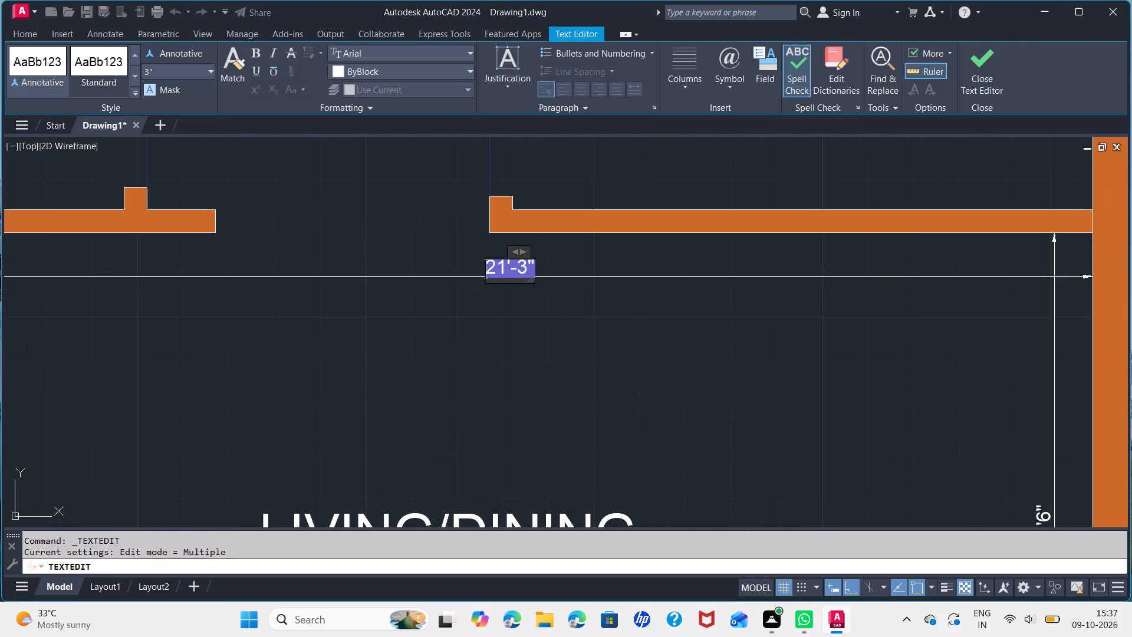
click(505, 270)
key(BackSpace)
text(22')
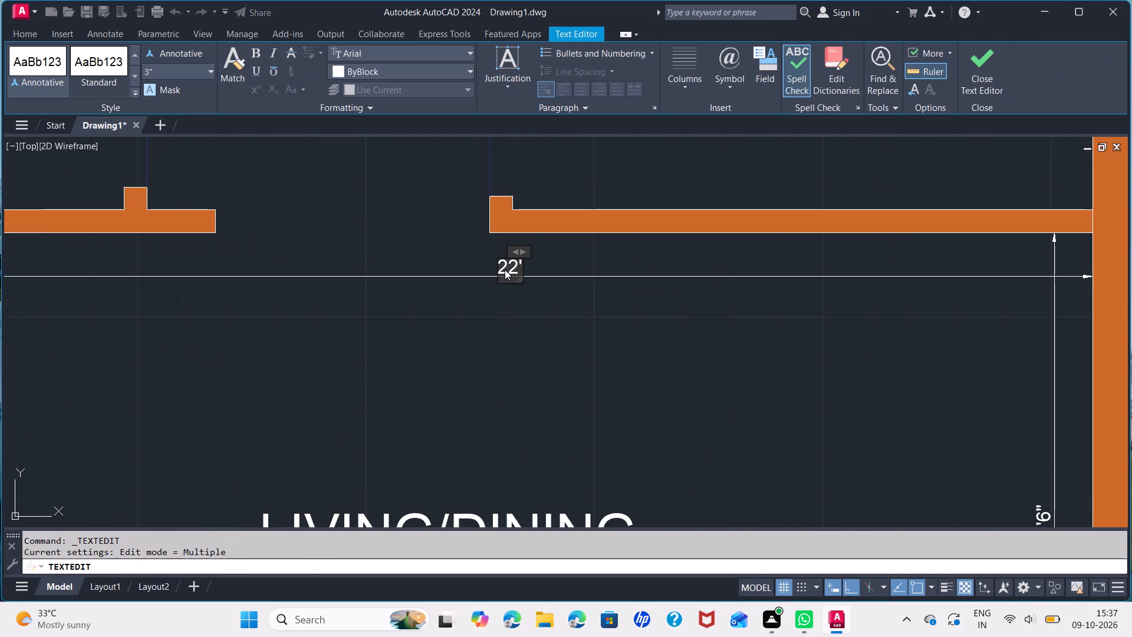
click(425, 245)
middle_drag(432, 257, 456, 354)
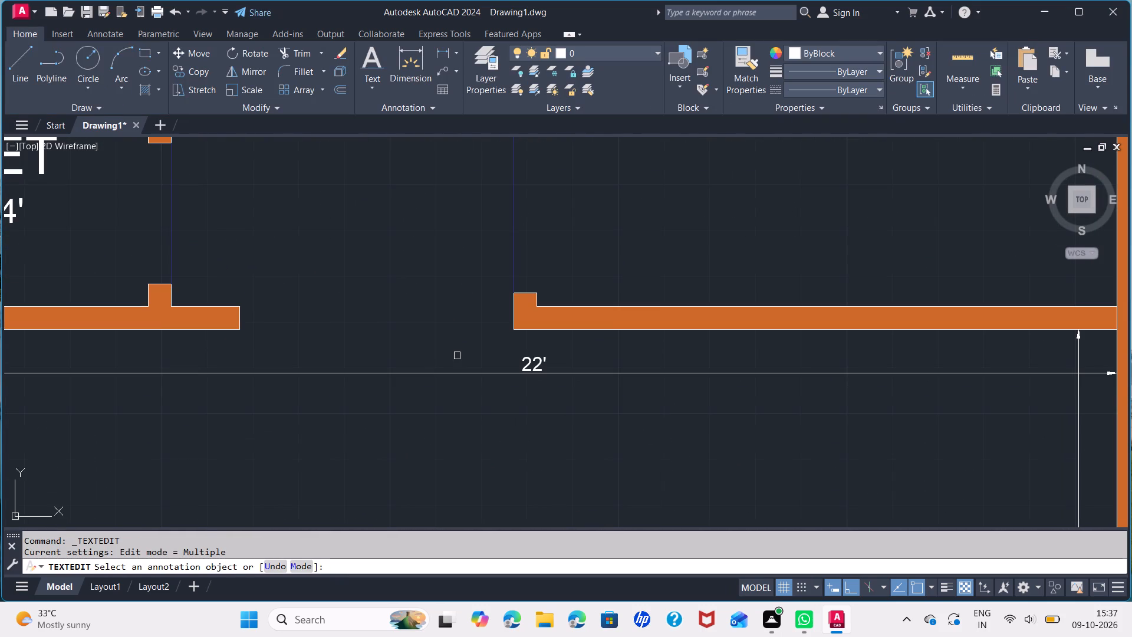
key(Escape)
Add a horizontal linear dimension across the passage opening between the lower Toilet's bottom wall and Bed Room-2's bottom wall, within the wall line.
scroll(439, 320, down, 1)
middle_drag(439, 319, 460, 392)
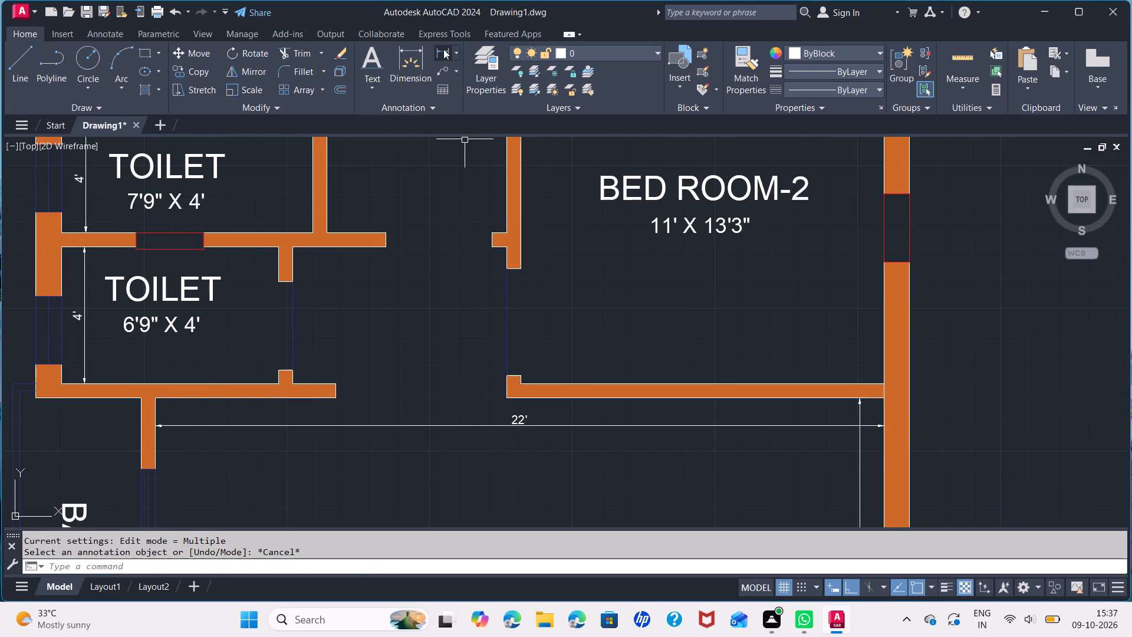
click(443, 49)
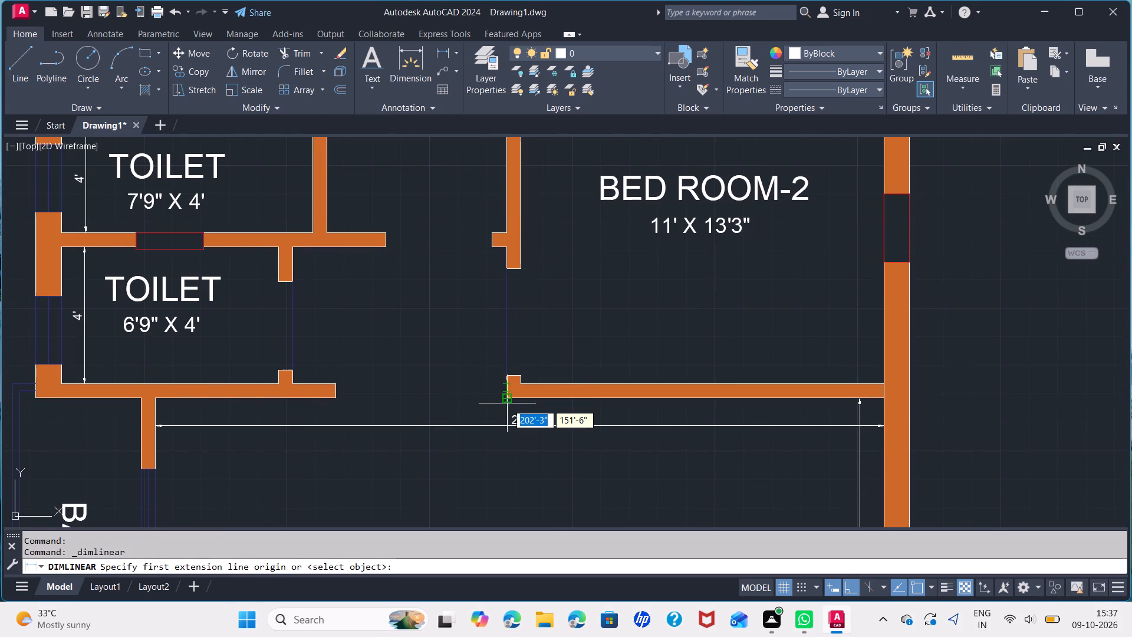
click(507, 403)
click(336, 401)
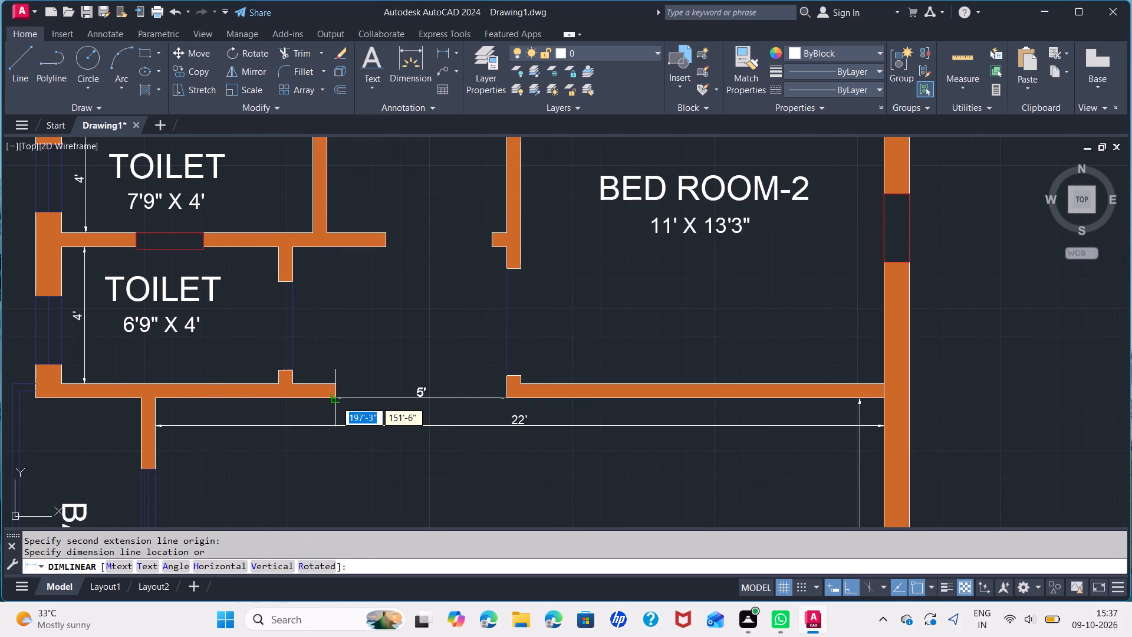
click(339, 393)
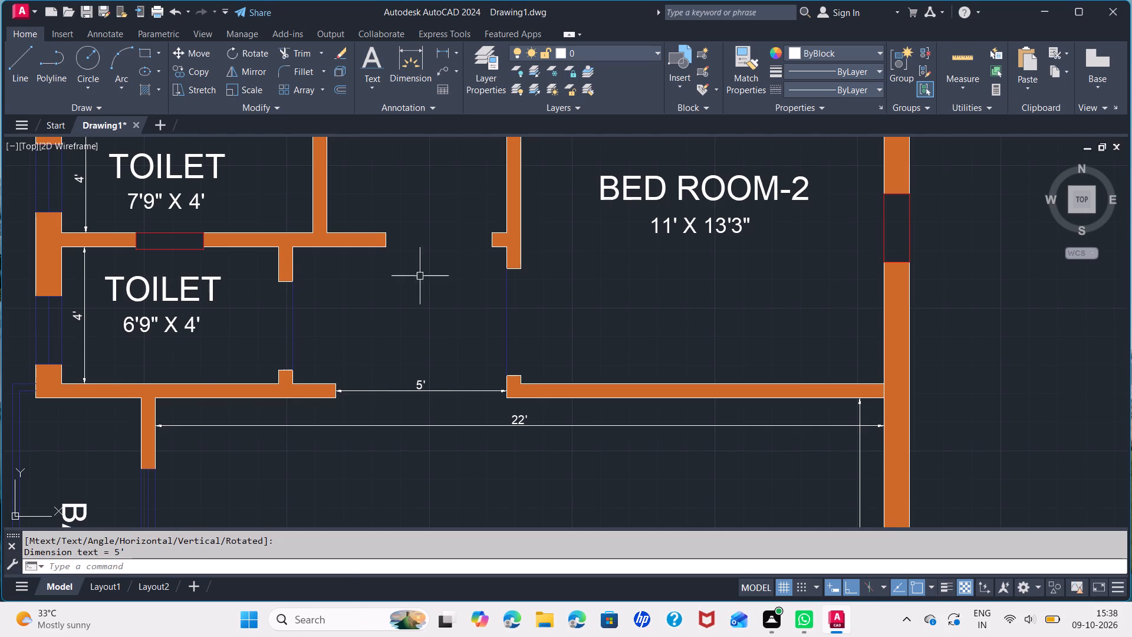
Add a vertical linear dimension along Bed Room-2's right wall between its inner corners, placed just inside the room.
scroll(449, 270, down, 2)
middle_drag(518, 270, 403, 379)
scroll(402, 379, up, 1)
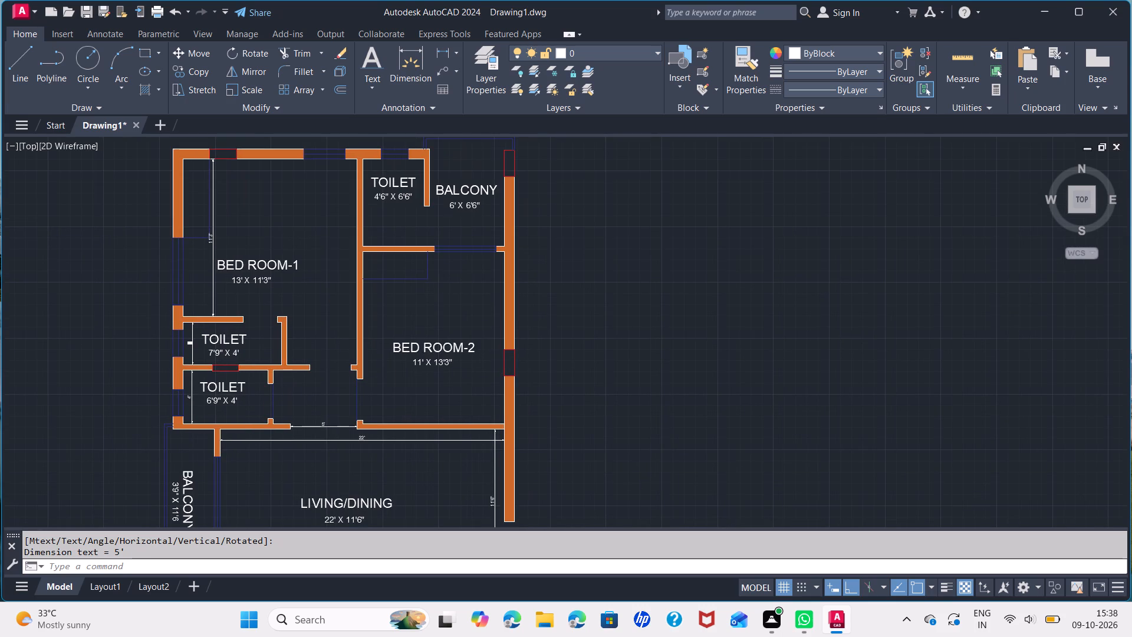
middle_drag(384, 379, 356, 375)
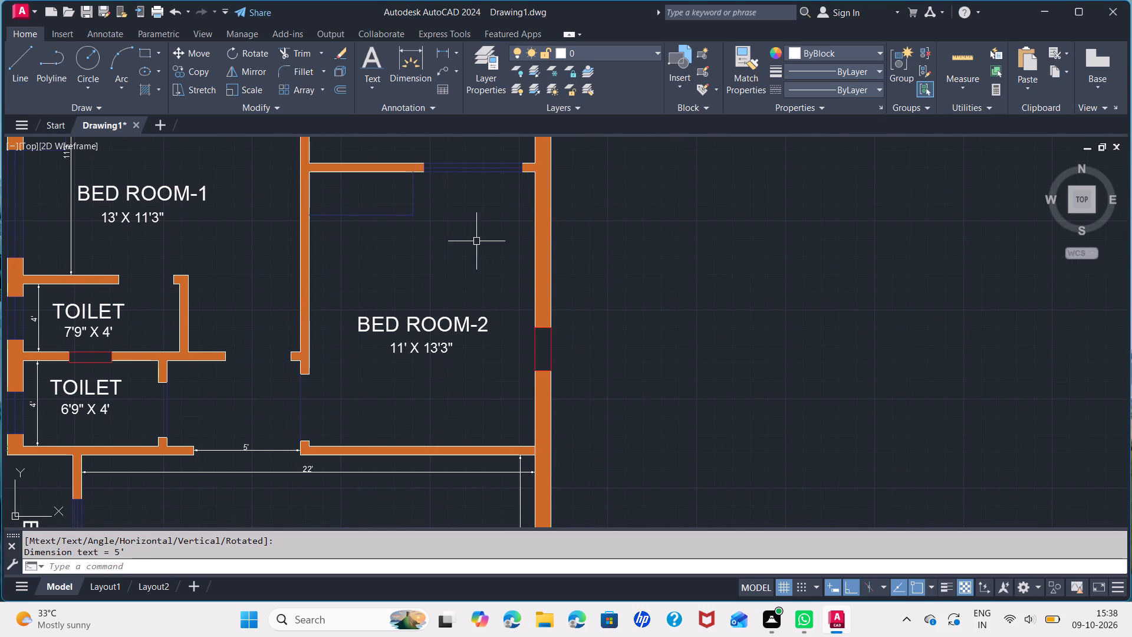
click(434, 50)
click(447, 55)
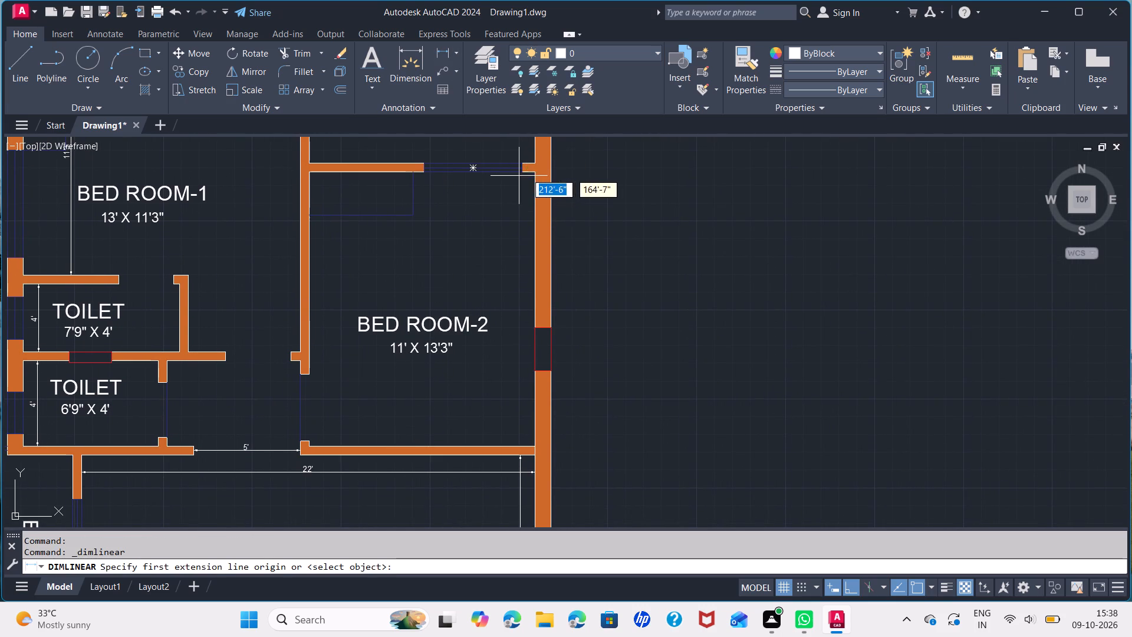
click(535, 176)
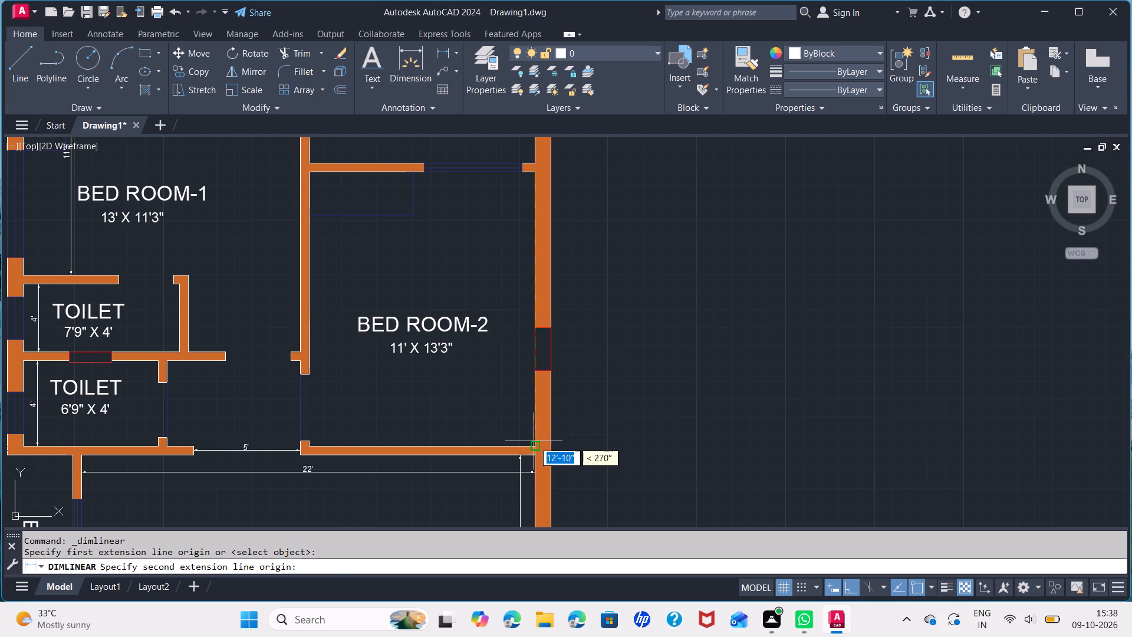
click(534, 444)
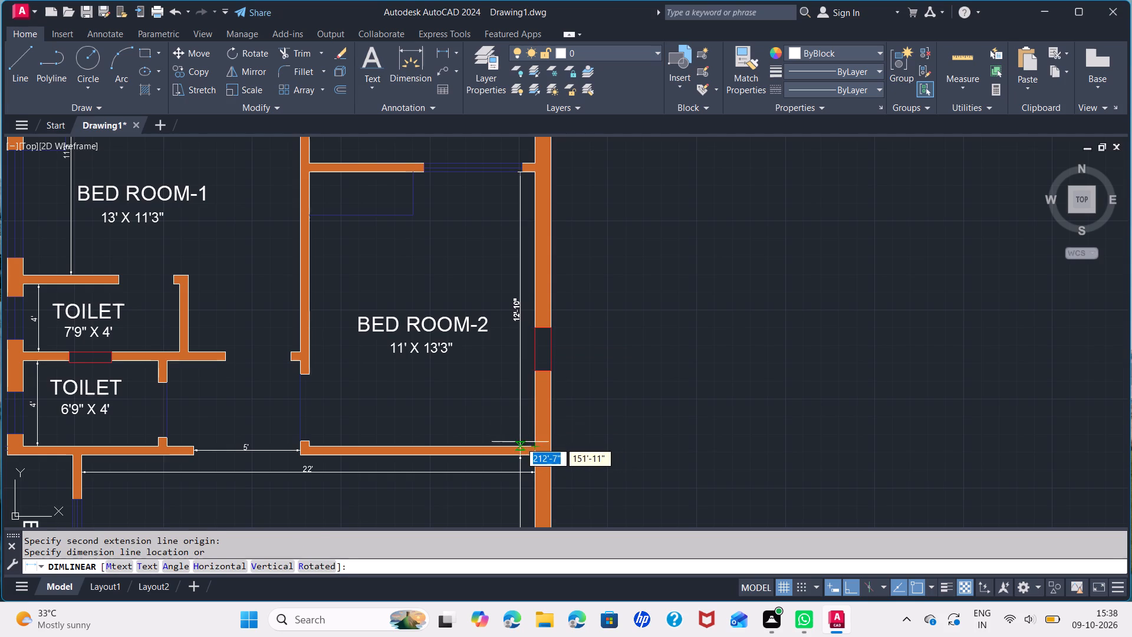
click(520, 442)
Override the text of Bed Room-2's vertical dimension with 13'3".
double_click(513, 321)
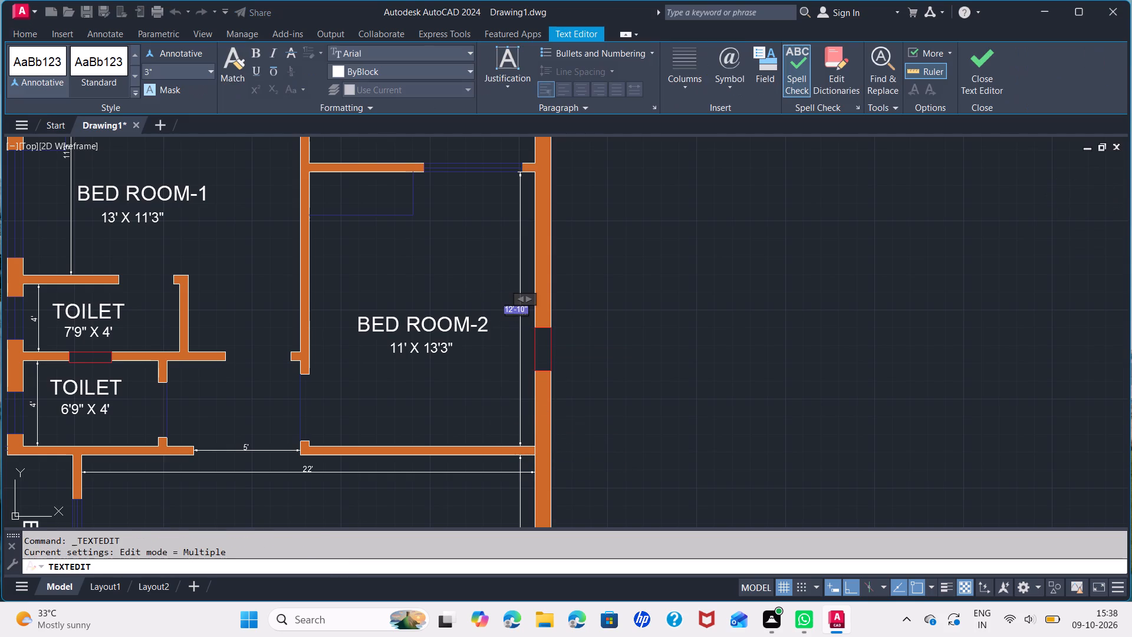
click(516, 311)
key(BackSpace)
text(13'3)
key(shift+quotedbl)
click(600, 314)
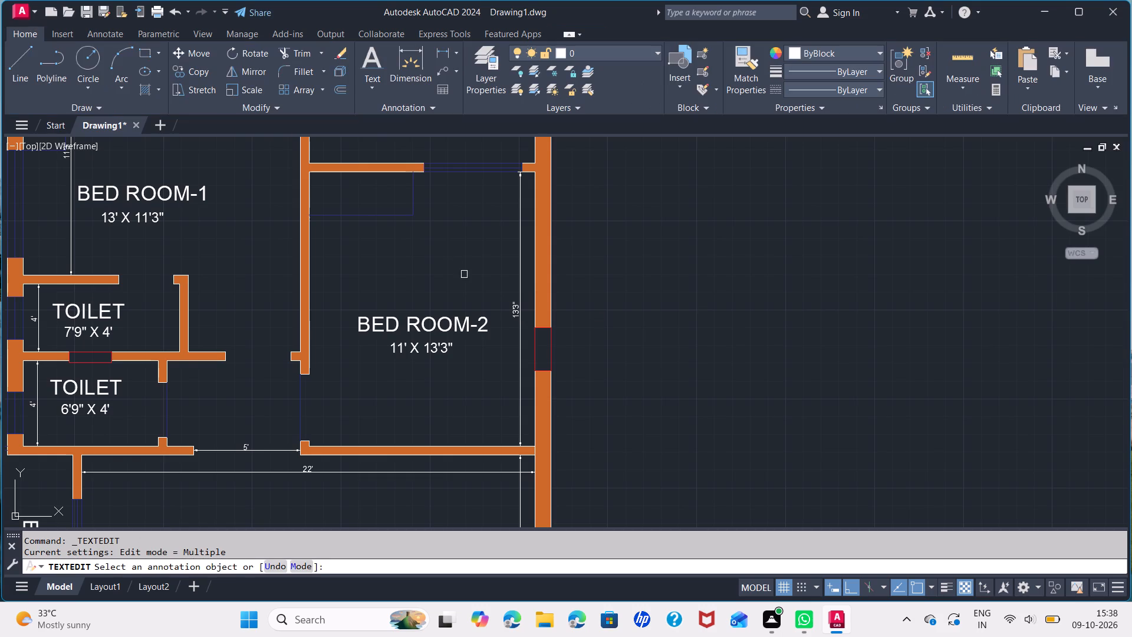
scroll(506, 309, up, 1)
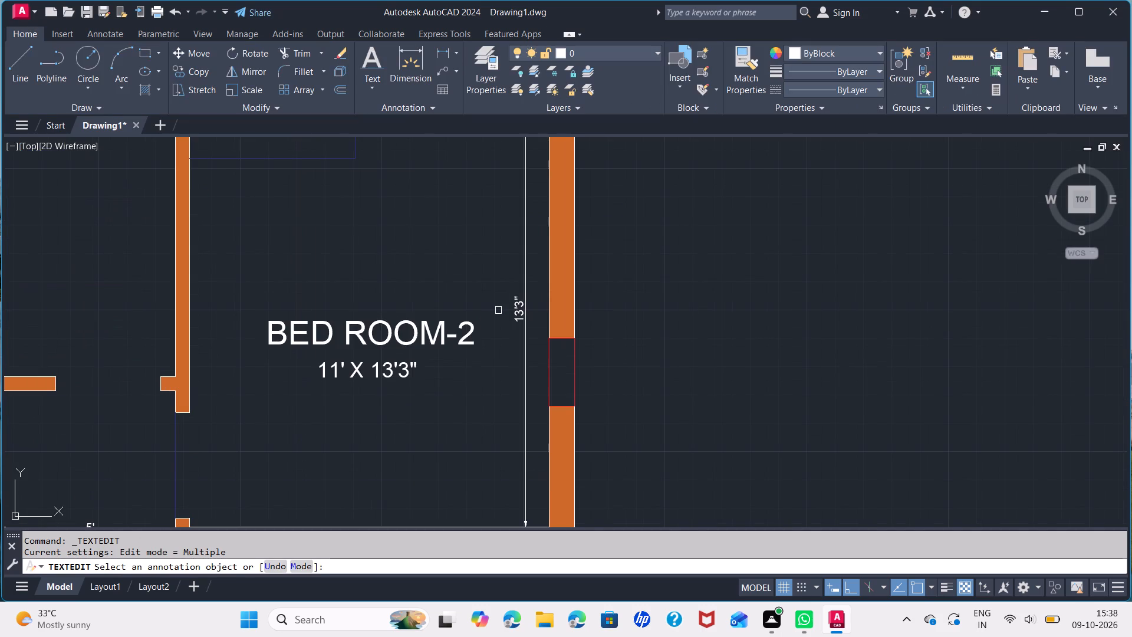
key(Escape)
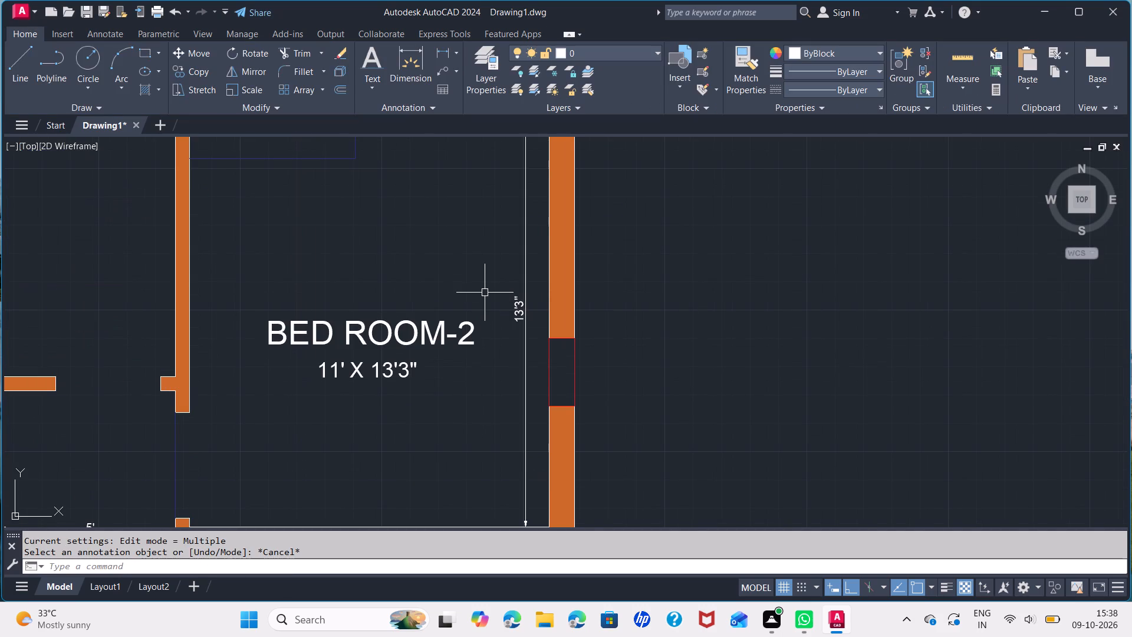
Add a horizontal linear dimension across Bed Room-2 between the inner corners of its top wall, placed just below the wall.
middle_drag(462, 275, 498, 425)
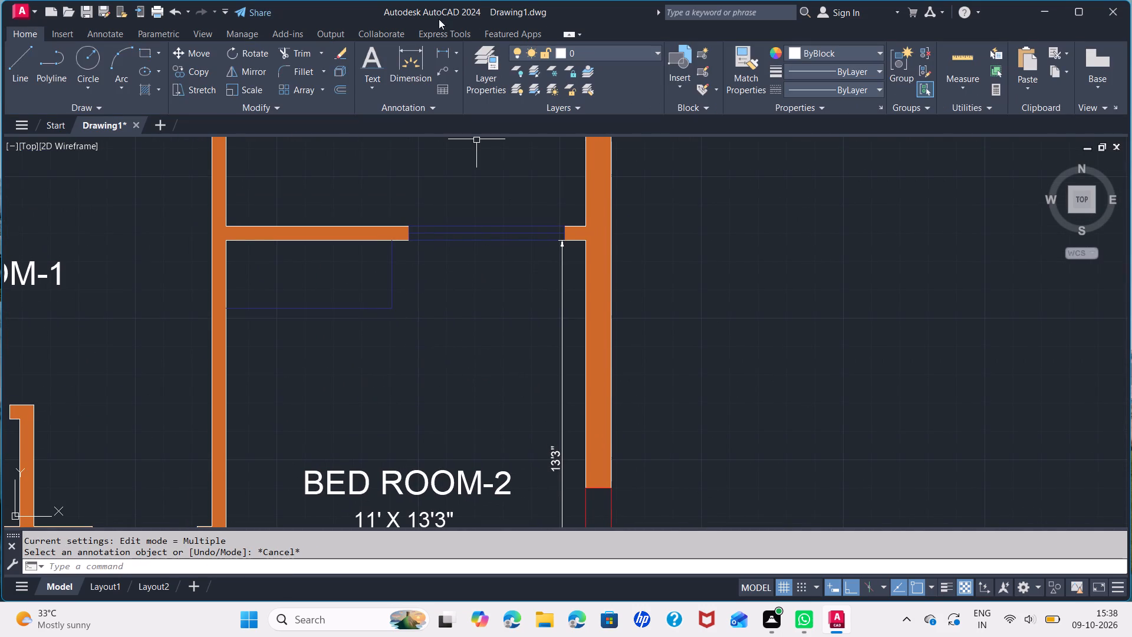
click(446, 47)
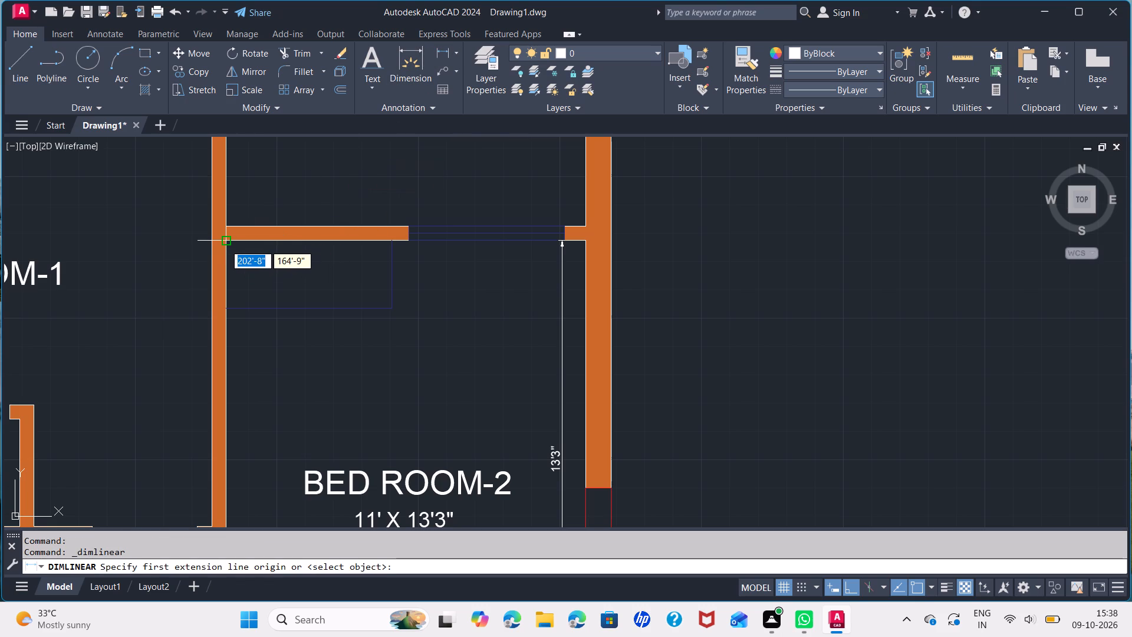
click(225, 244)
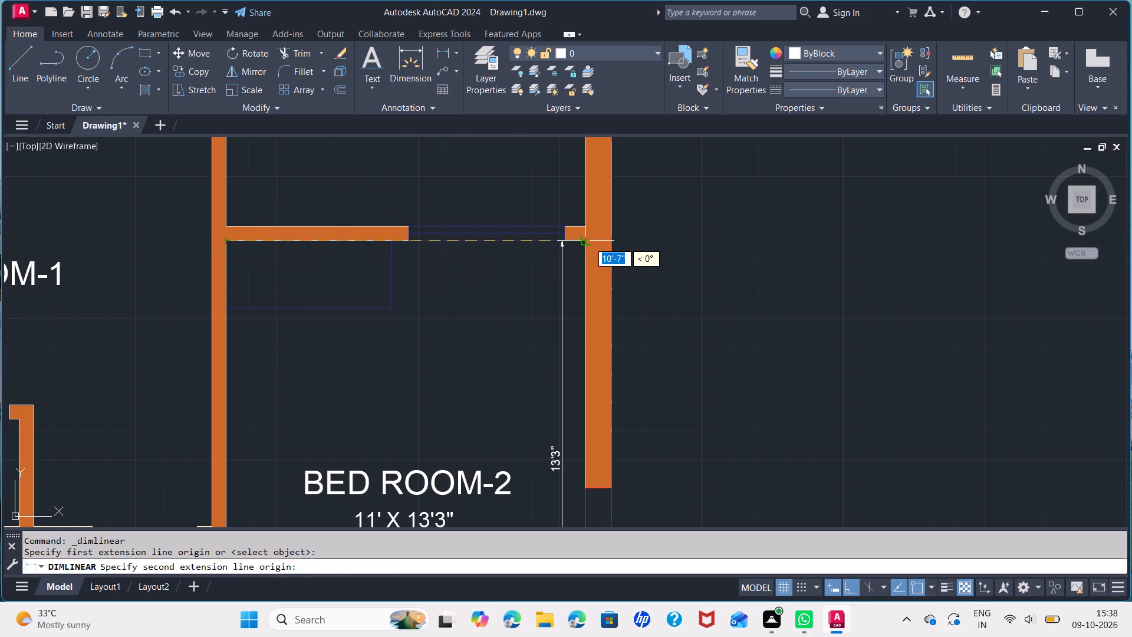
click(589, 242)
click(590, 264)
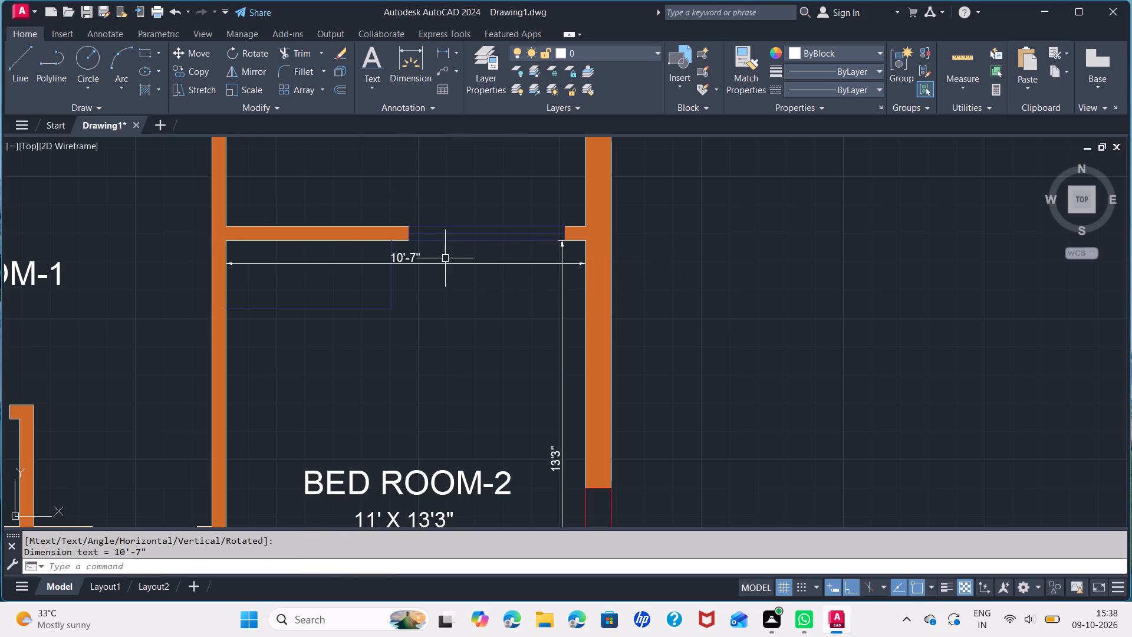
Override the text of Bed Room-2's horizontal dimension with 11'.
double_click(407, 257)
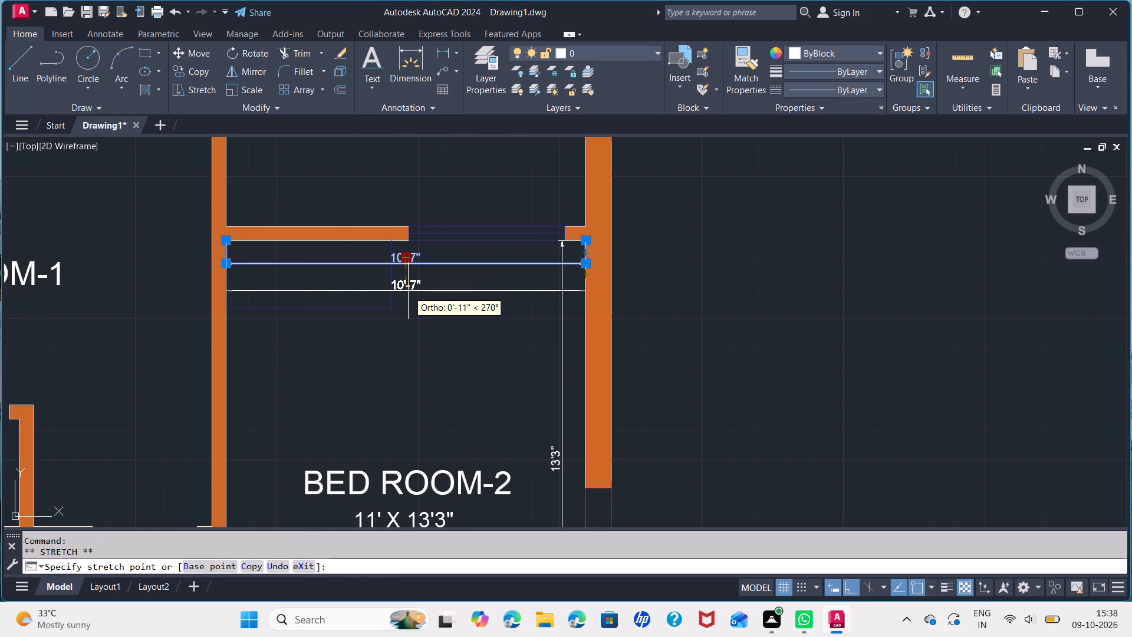
key(Escape)
double_click(404, 257)
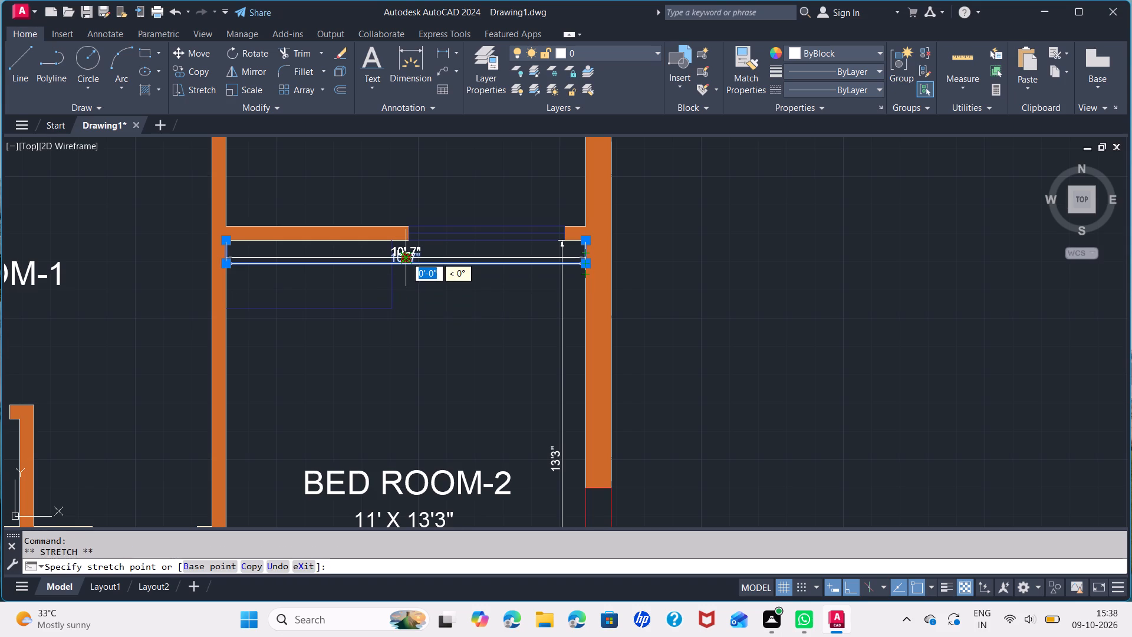
key(Escape)
scroll(409, 257, up, 2)
double_click(412, 256)
click(478, 265)
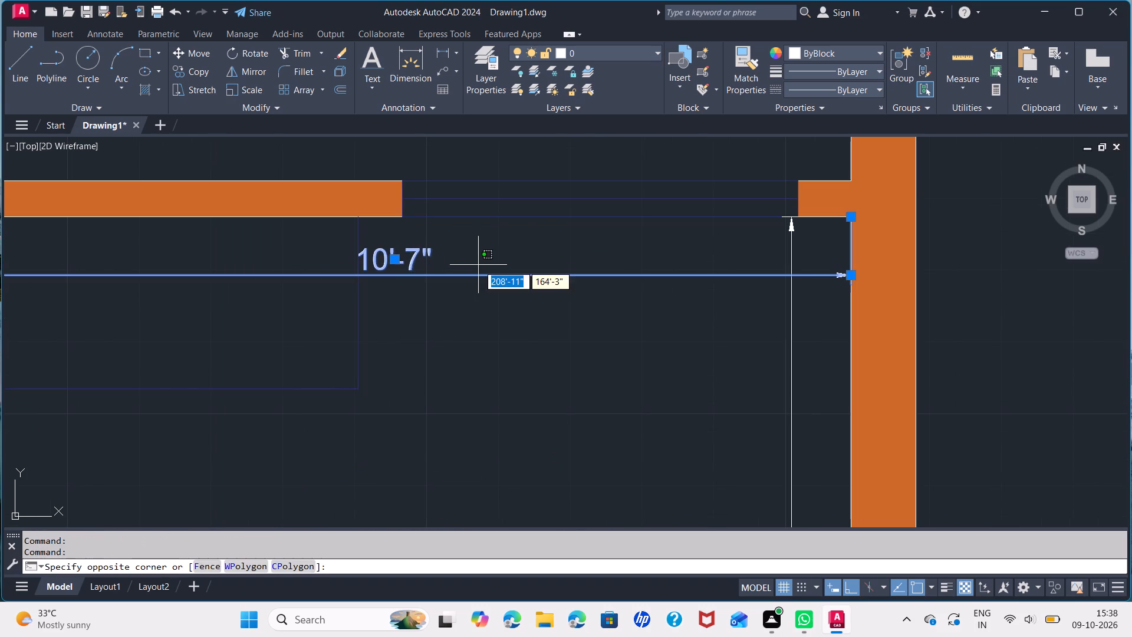
key(Escape)
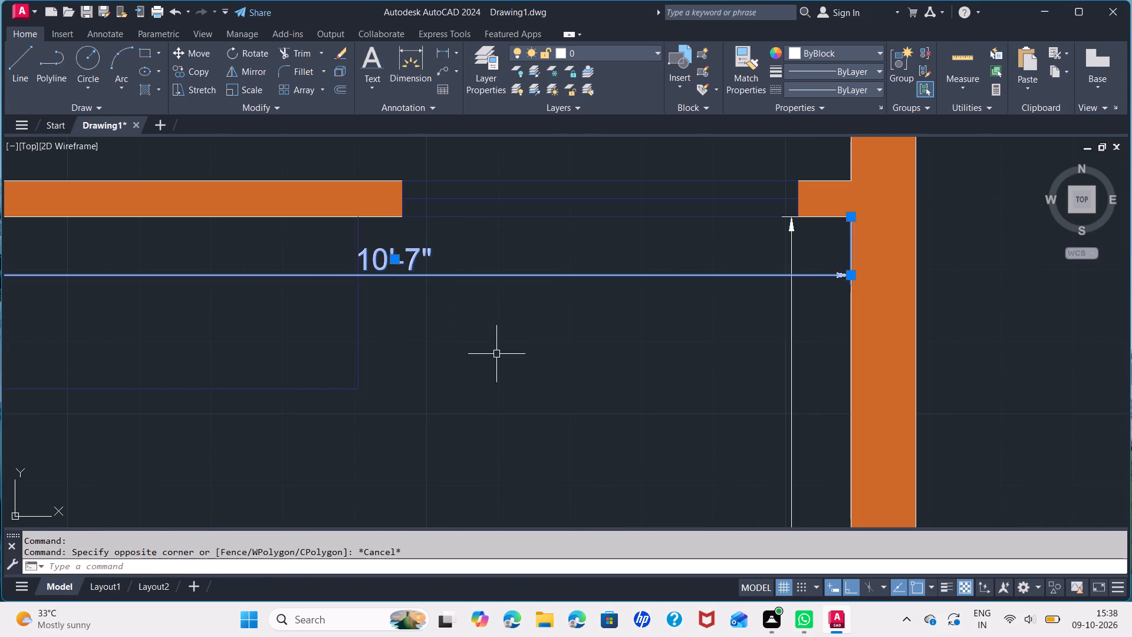
key(space)
key(Escape)
double_click(396, 260)
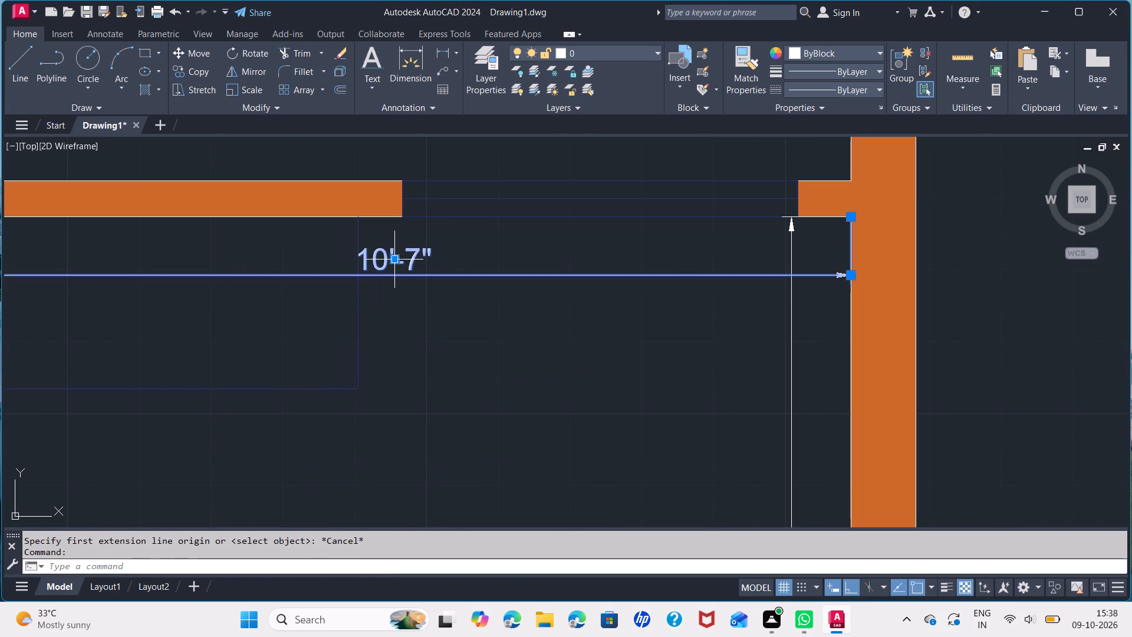
click(429, 262)
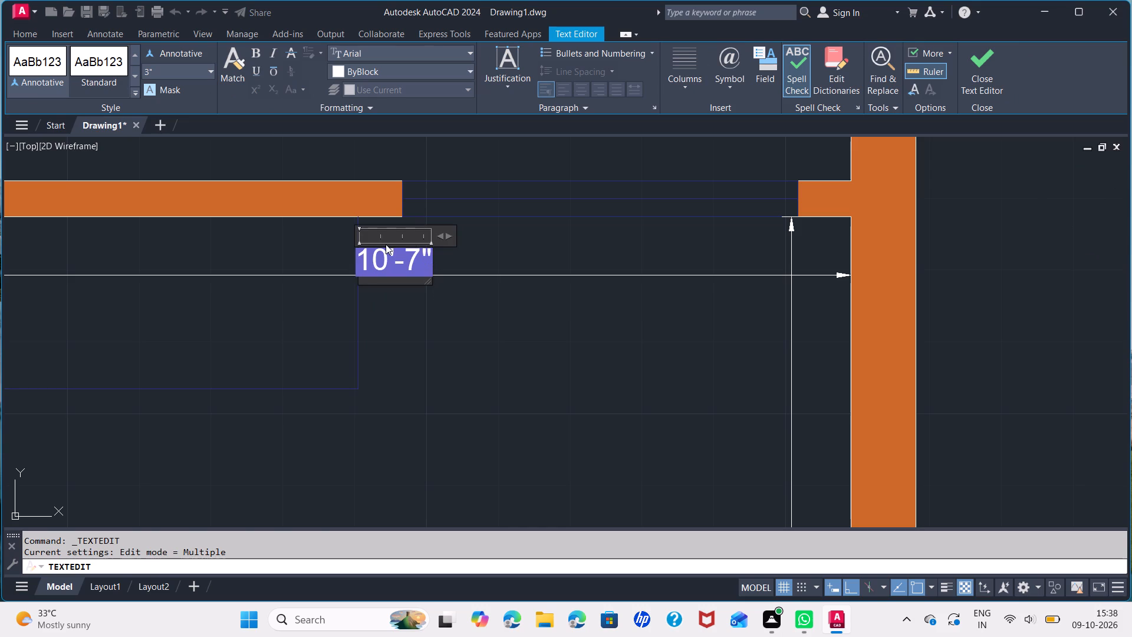
click(403, 261)
key(BackSpace)
text(11)
key(apostrophe)
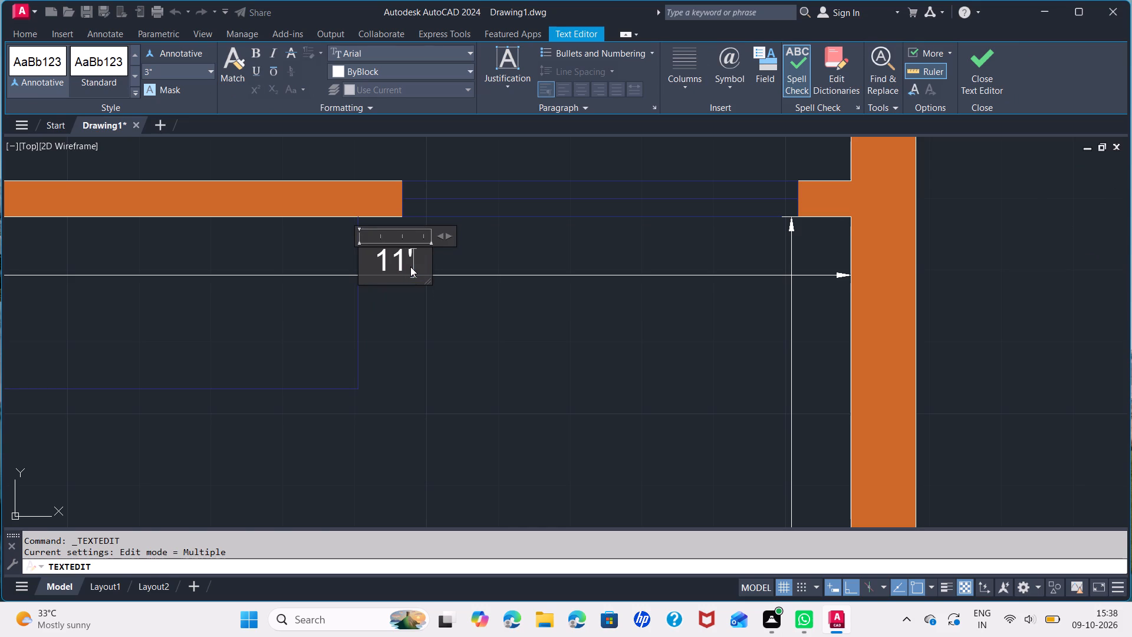
click(473, 353)
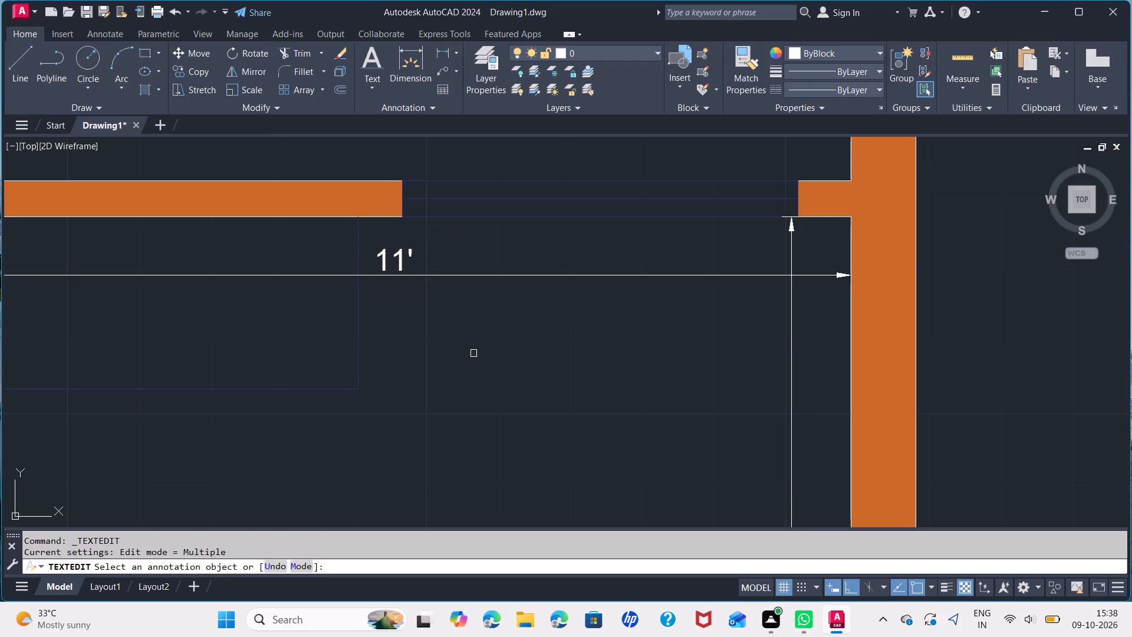
key(Escape)
Add a vertical linear dimension for the depth of the blue rectangle below Bed Room-2's top wall, placed just inside its right edge.
scroll(473, 353, down, 2)
scroll(385, 389, down, 1)
middle_drag(380, 422, 413, 448)
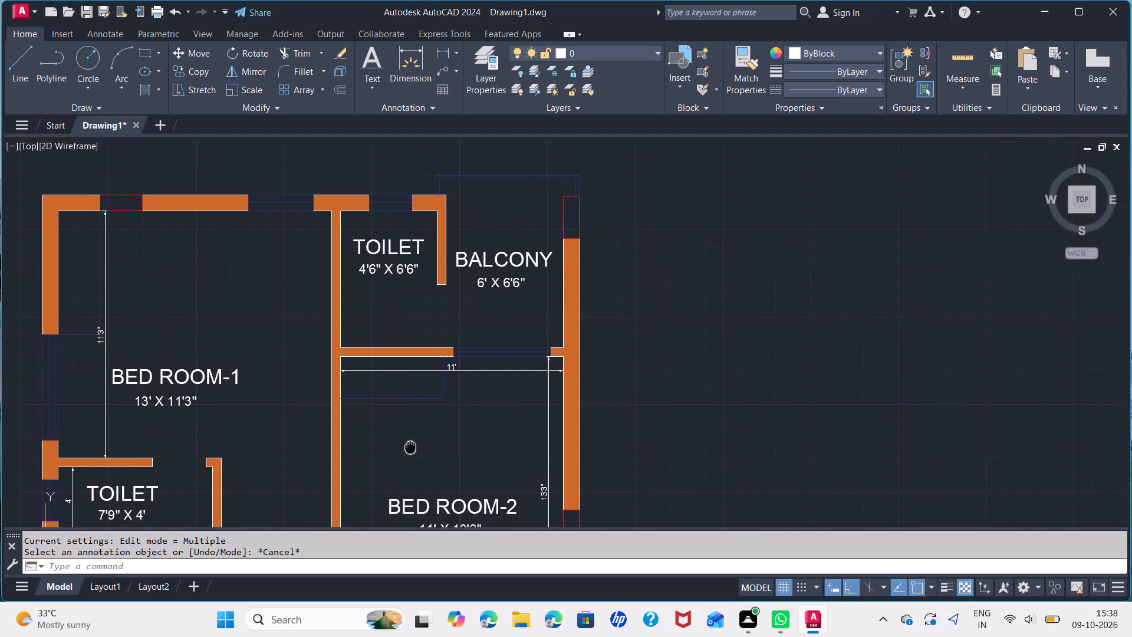
middle_drag(413, 448, 442, 474)
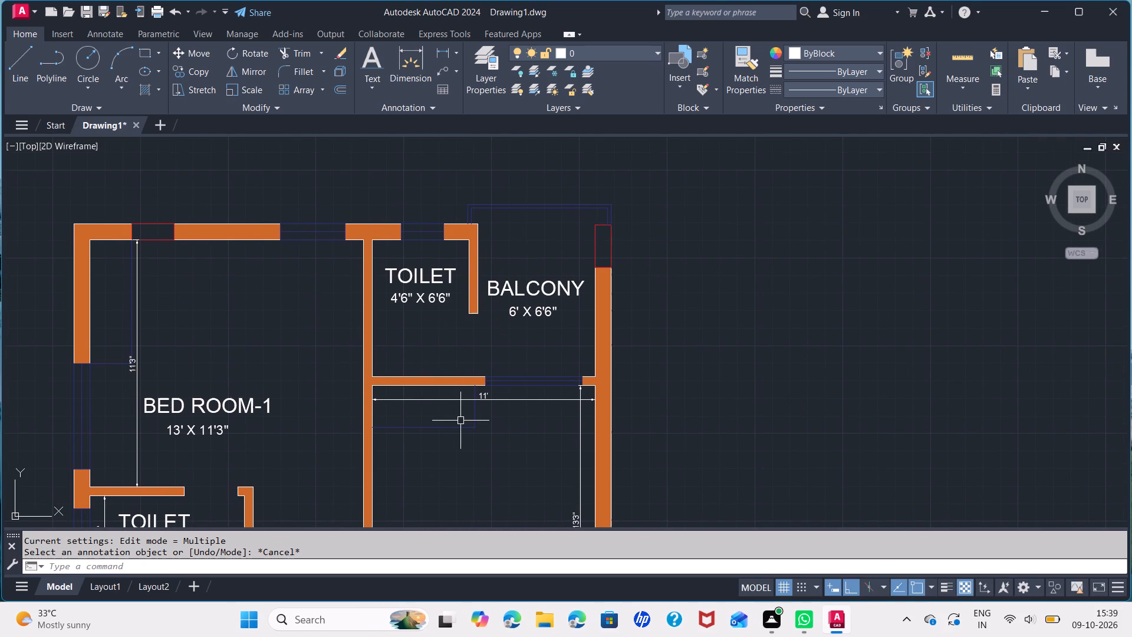
scroll(463, 419, up, 2)
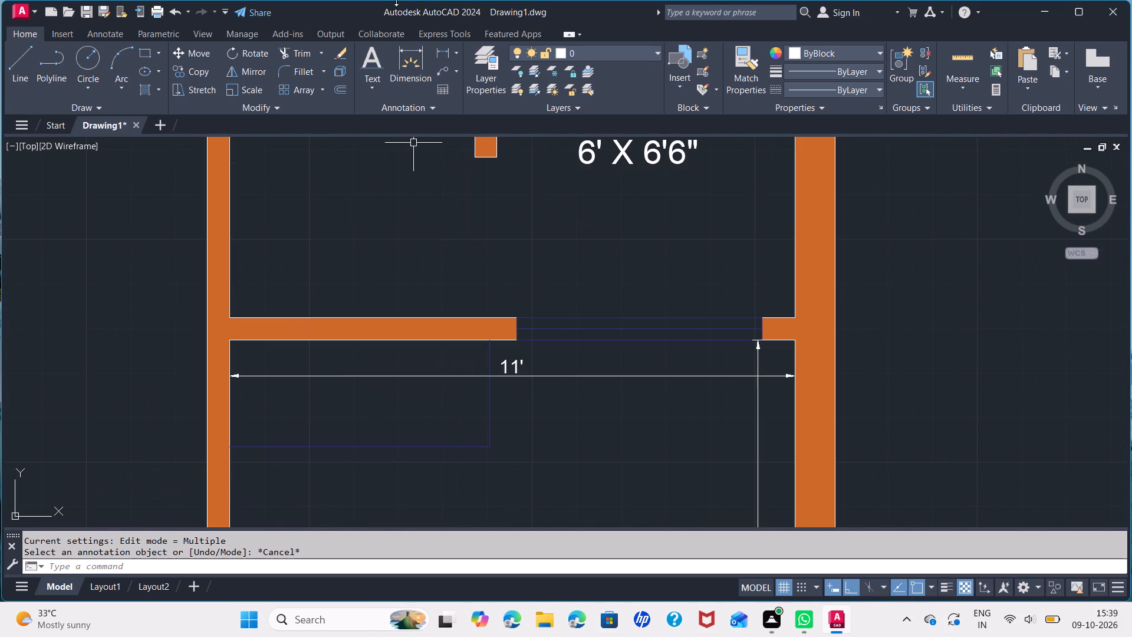
click(449, 50)
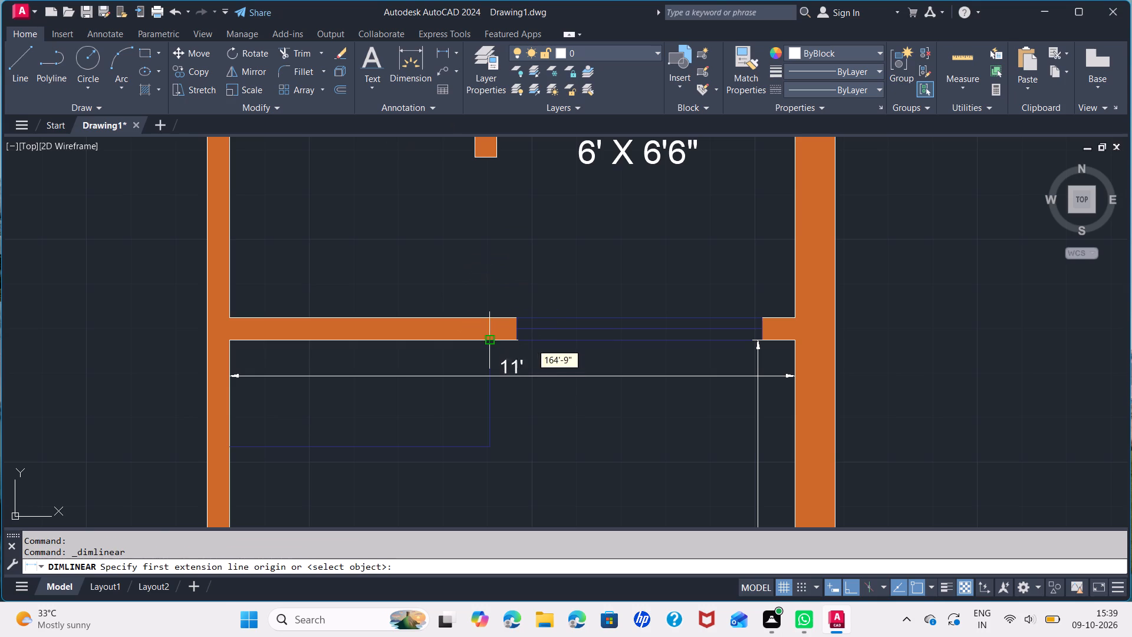
click(492, 343)
click(493, 444)
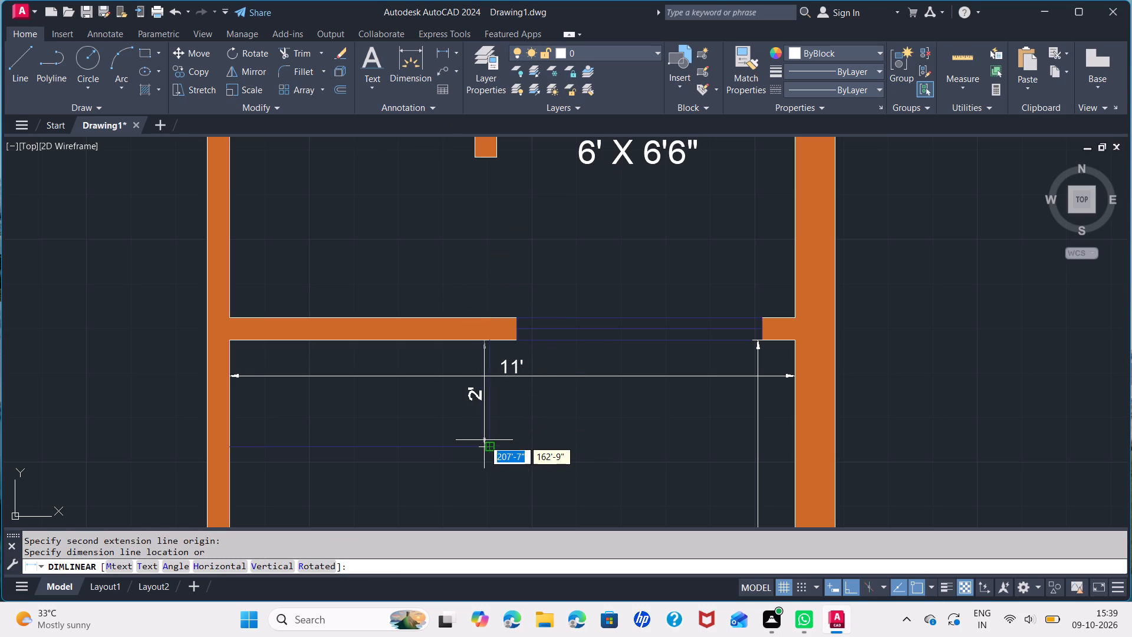
click(469, 438)
Add a horizontal linear dimension from Bed Room-1's outer top-left corner to the near edge of the red opening, placed just above the wall.
scroll(524, 438, down, 2)
middle_drag(529, 463, 615, 408)
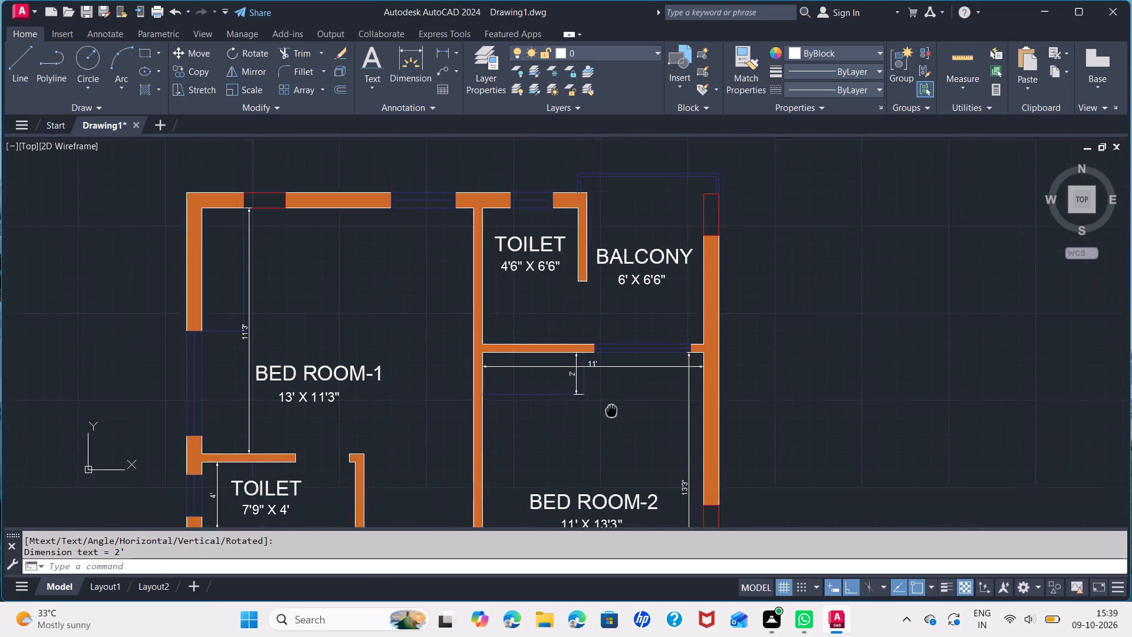
middle_drag(615, 408, 634, 352)
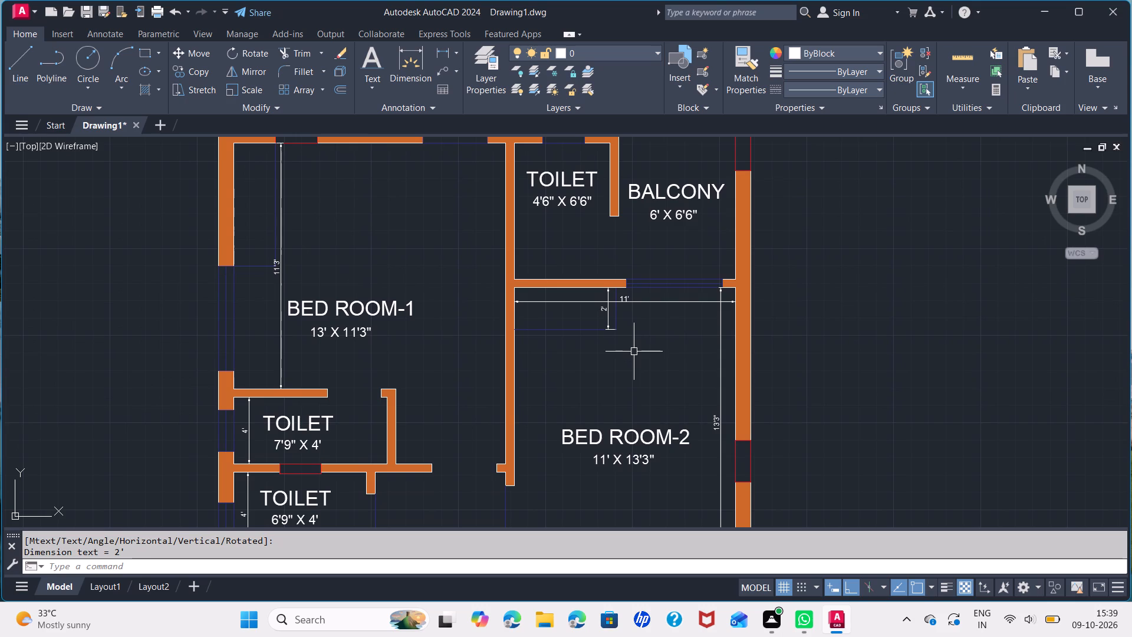
middle_drag(274, 196, 321, 386)
scroll(291, 316, up, 2)
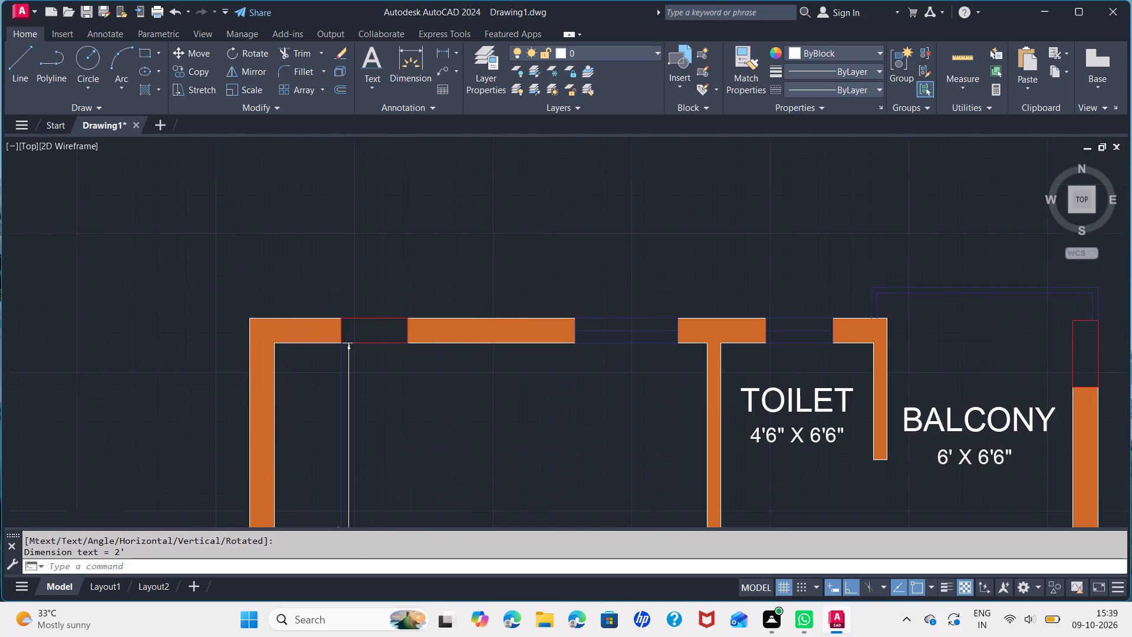
click(446, 48)
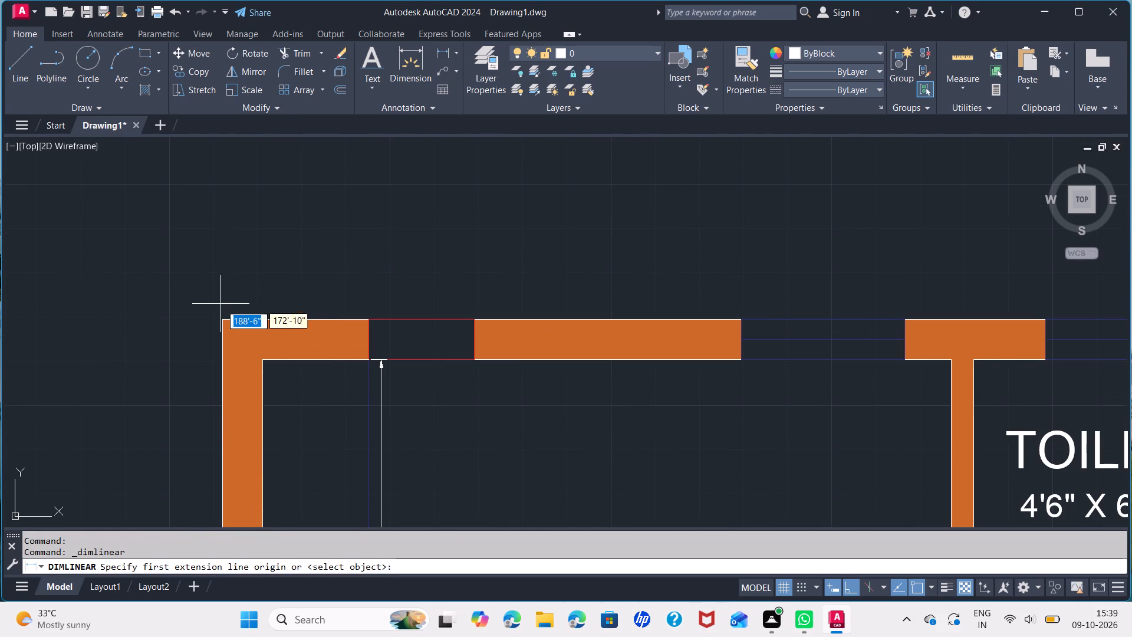
click(221, 319)
click(368, 321)
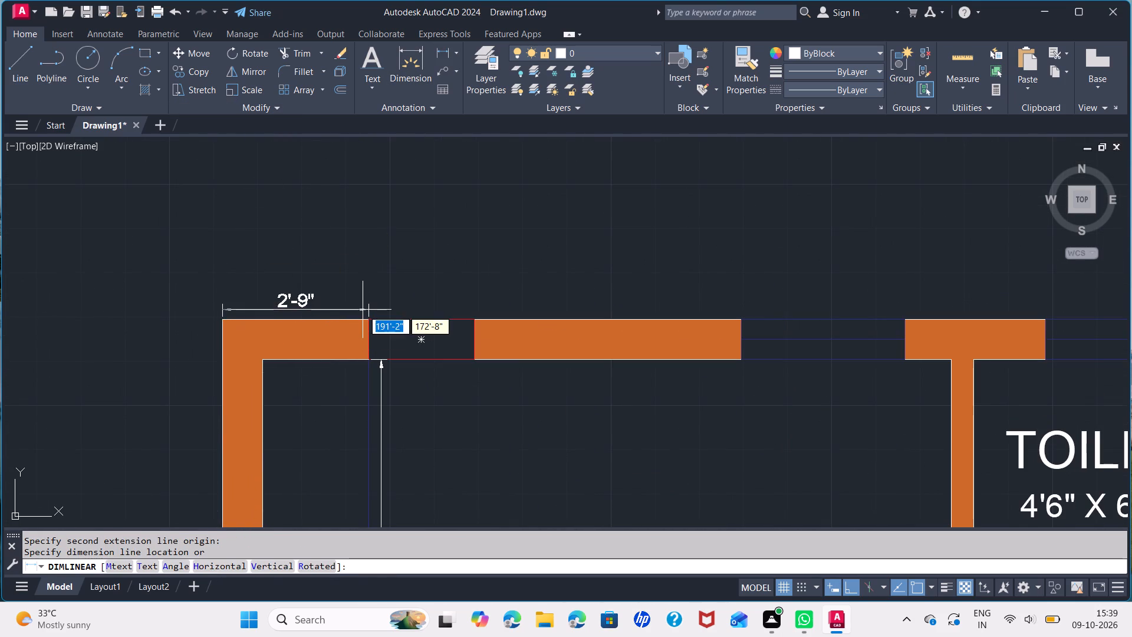
click(362, 298)
Delete the stray white horizontal line below the Bed Room-3 label.
scroll(413, 370, down, 2)
middle_drag(477, 384, 478, 378)
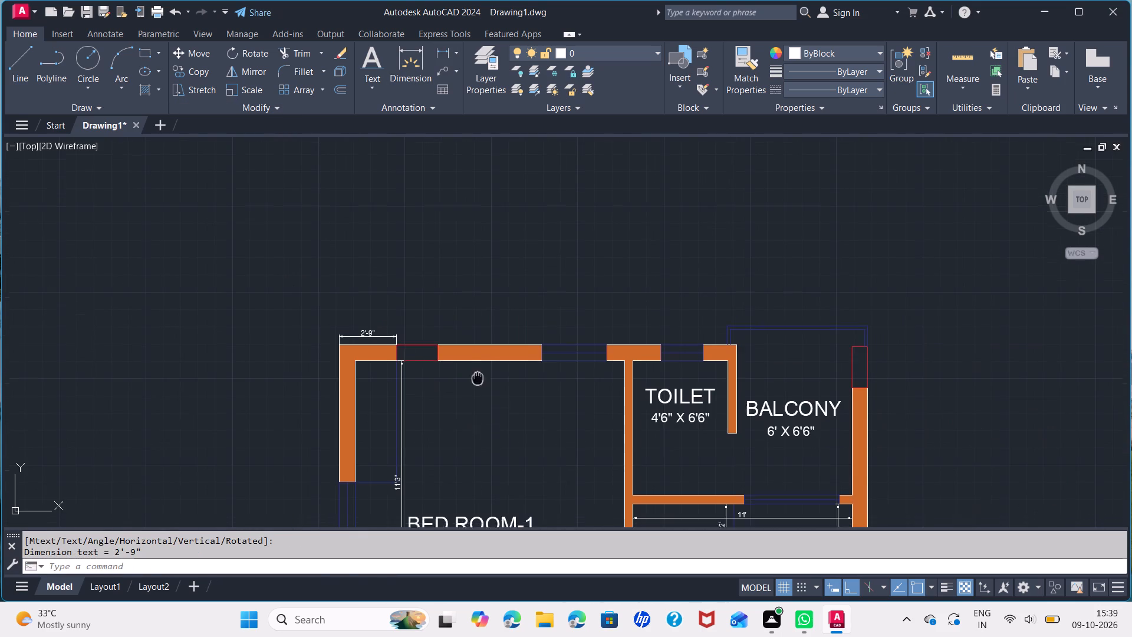
middle_drag(478, 378, 455, 291)
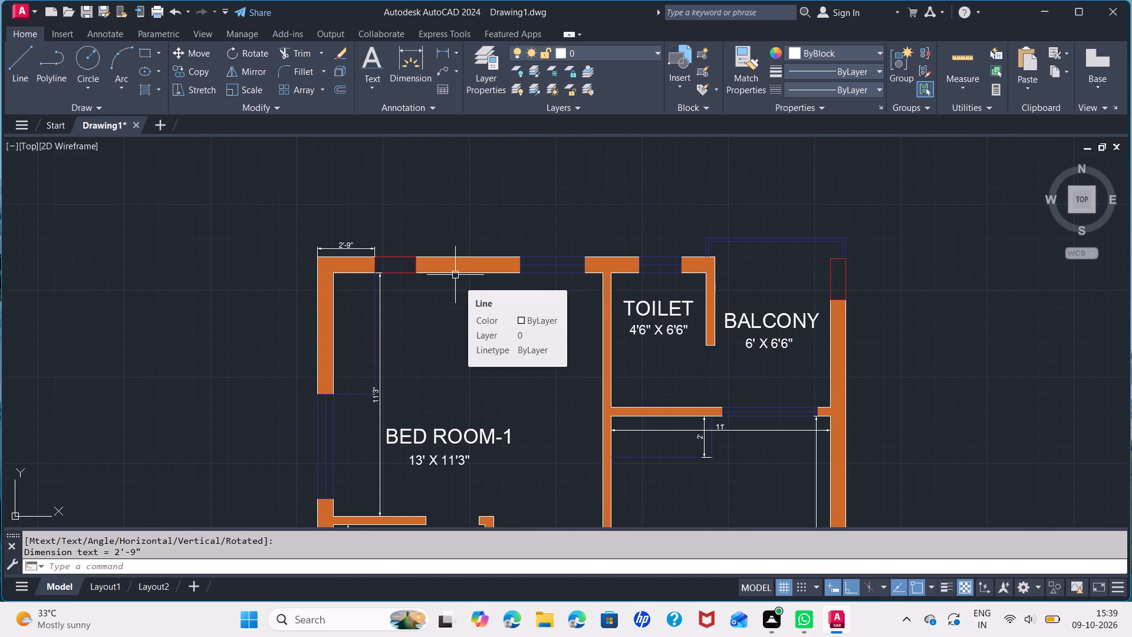
middle_drag(495, 468, 423, 287)
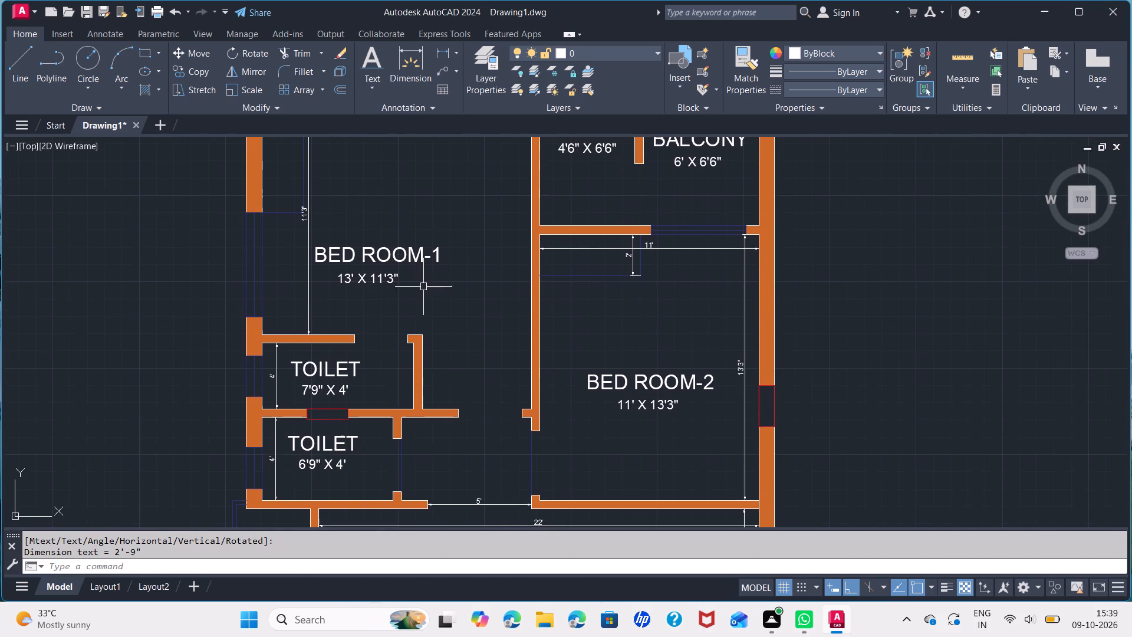
middle_drag(488, 468, 456, 367)
middle_drag(471, 480, 440, 387)
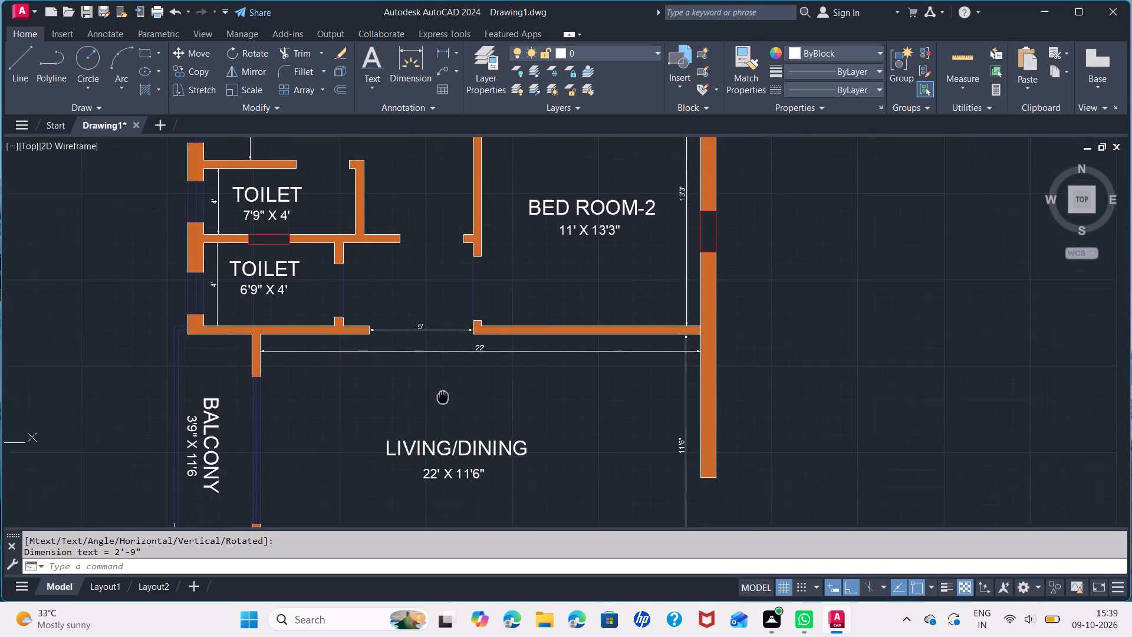
middle_drag(440, 387, 430, 317)
middle_drag(465, 436, 463, 352)
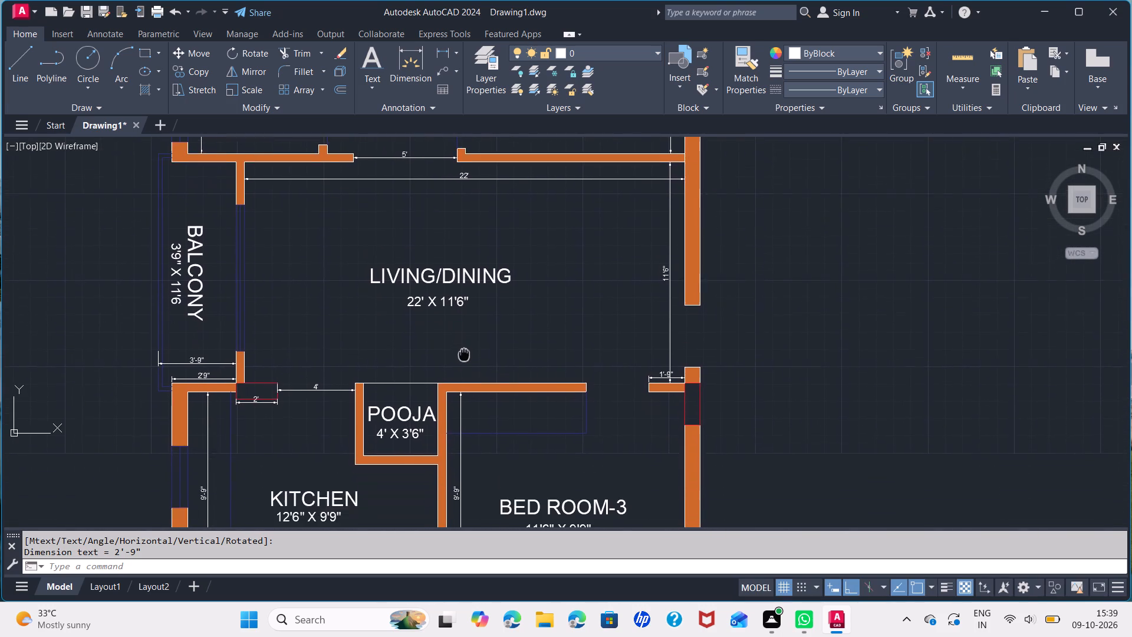
middle_drag(463, 352, 462, 315)
middle_drag(564, 455, 541, 359)
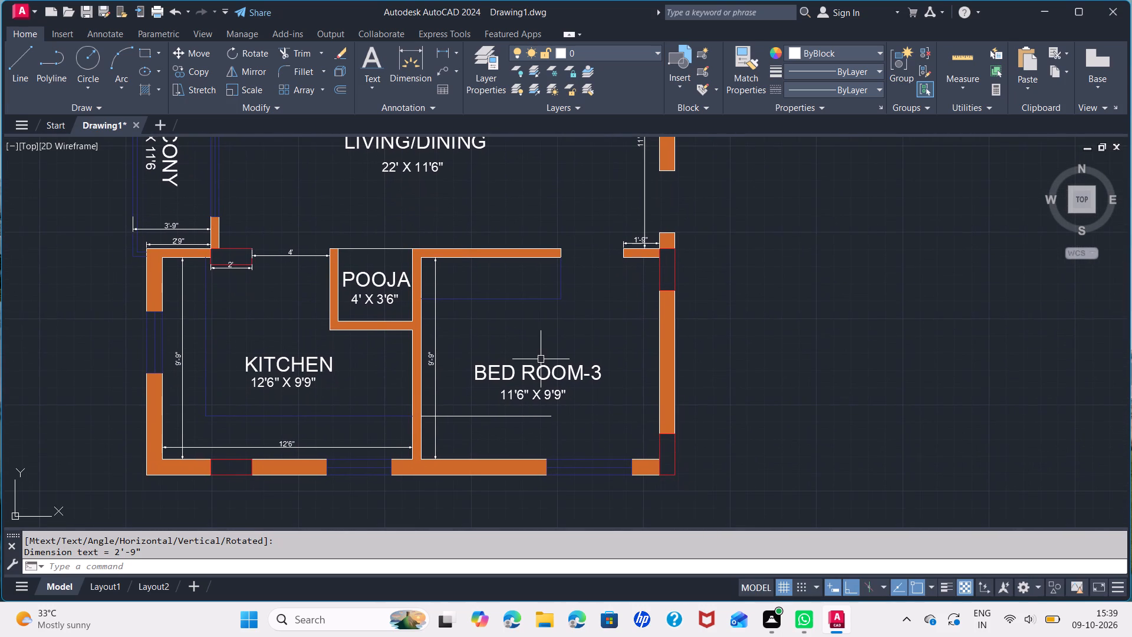
click(540, 416)
key(Delete)
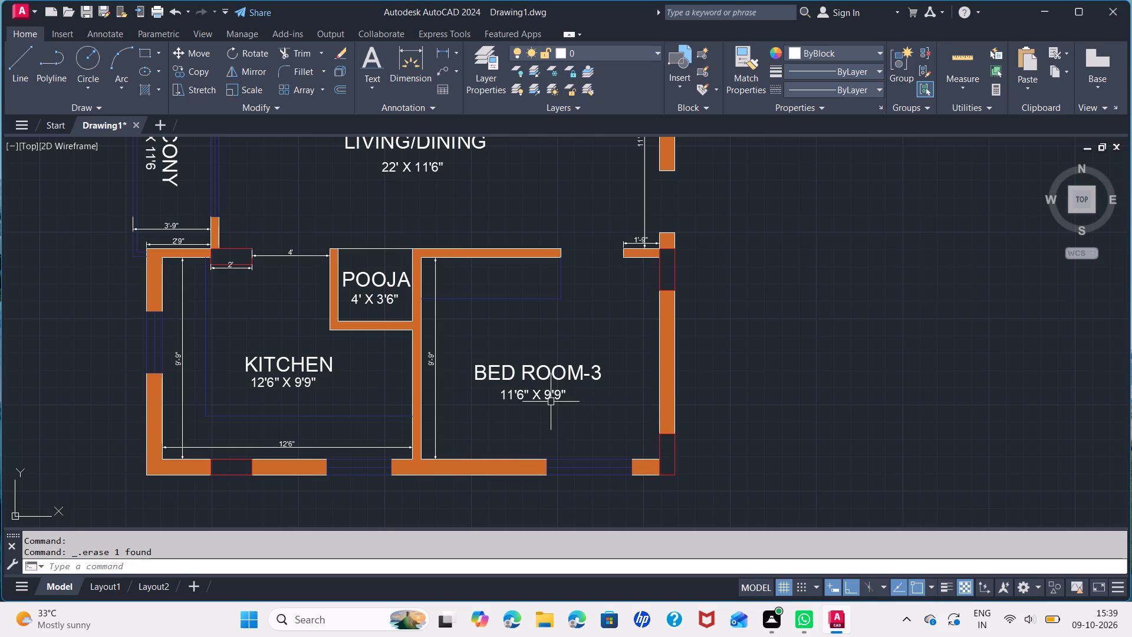
Add a horizontal linear dimension from the Bed Room-2 end of the red opening between the toilets to Bed Room-2's outer wall, placed just below the opening.
middle_drag(554, 372, 575, 453)
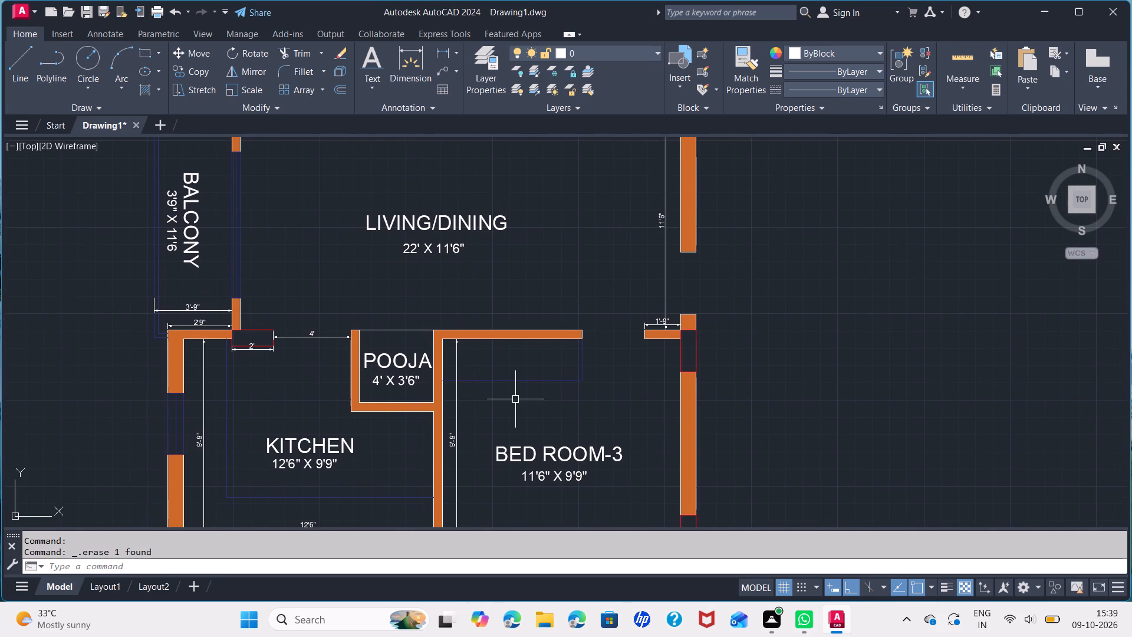
middle_drag(526, 278, 557, 458)
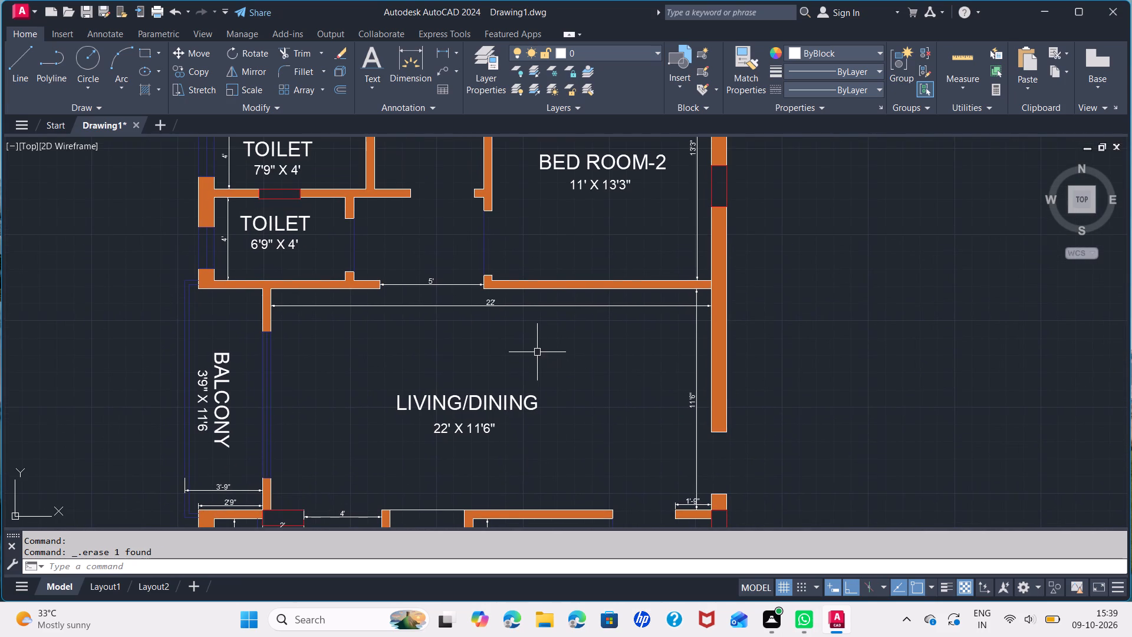
middle_drag(542, 391, 561, 478)
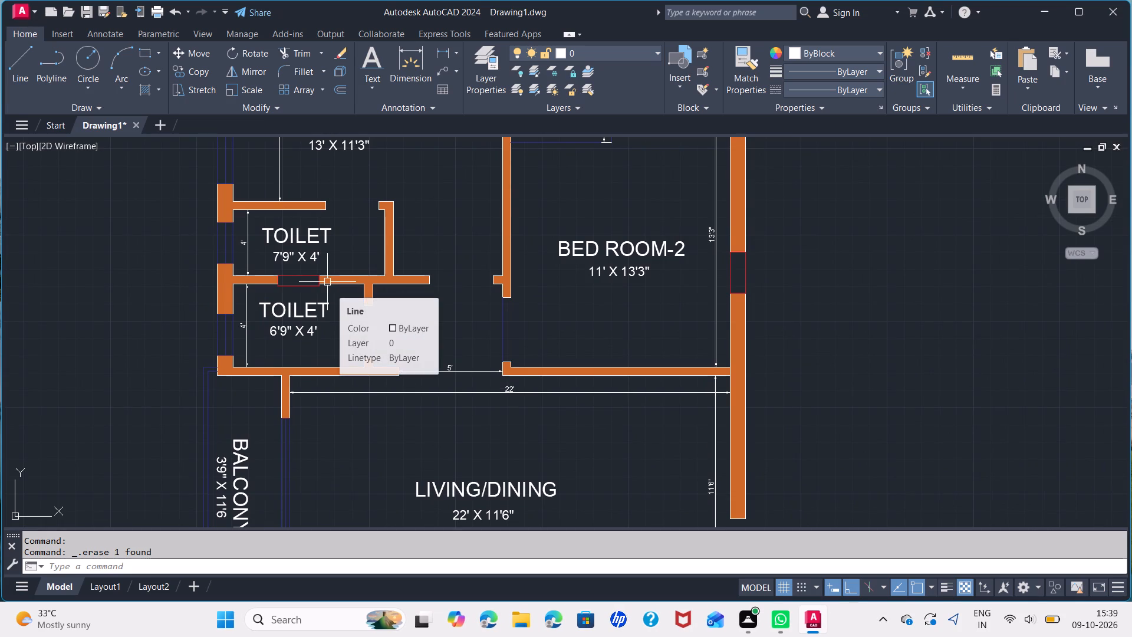
click(445, 48)
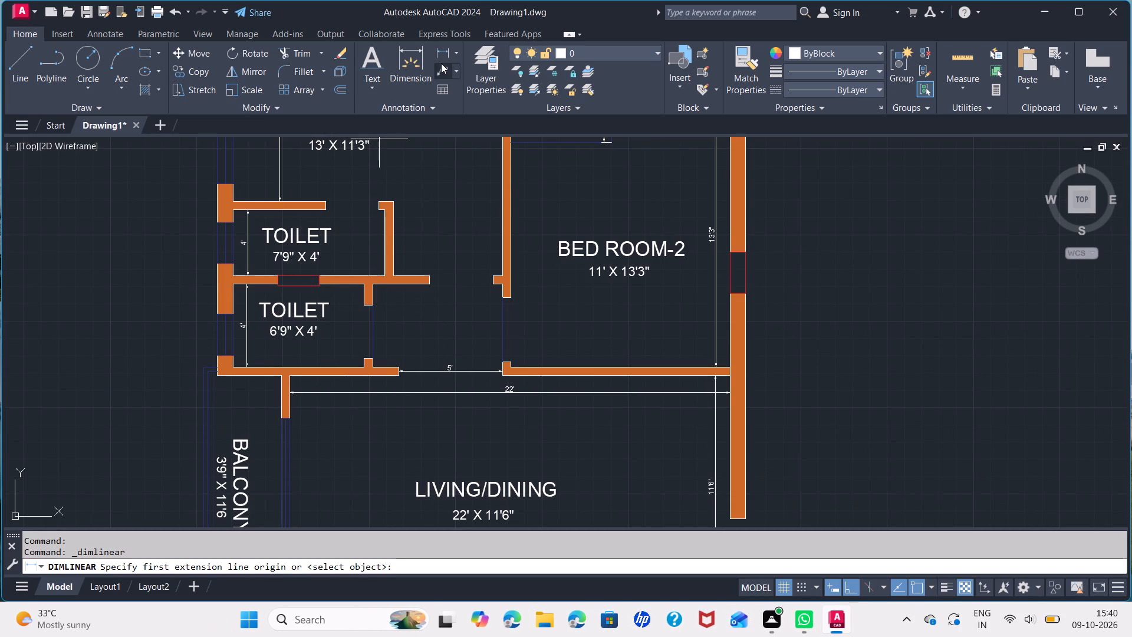
click(321, 283)
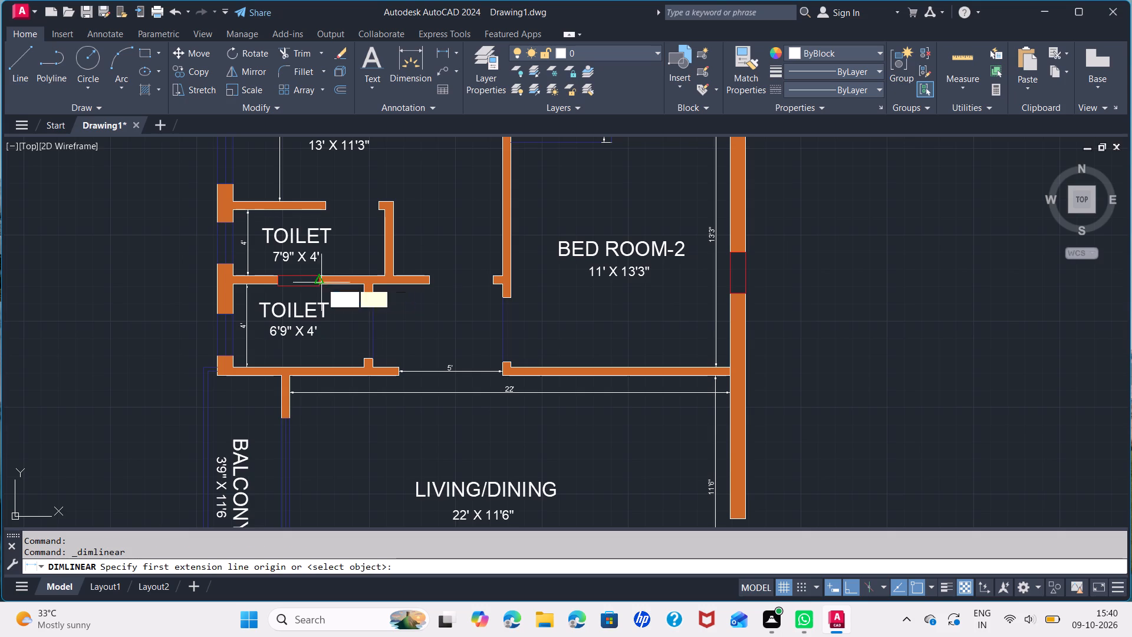
click(728, 284)
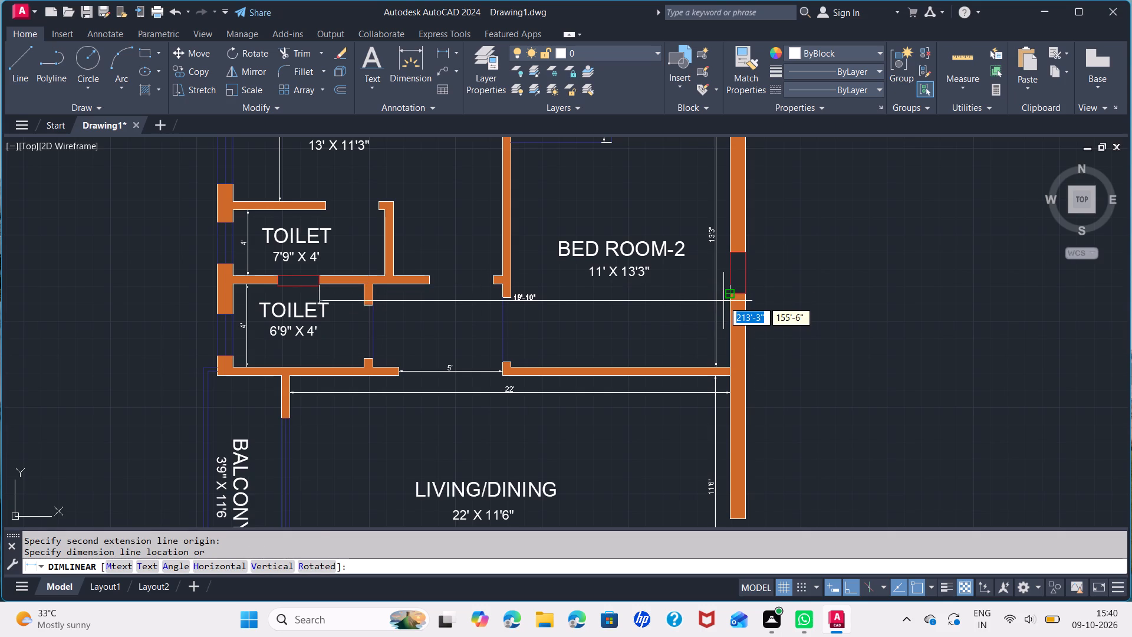
click(723, 301)
Override the text of the horizontal dimension between the toilets' red opening and Bed Room-2's outer wall with 20'6".
scroll(524, 291, up, 2)
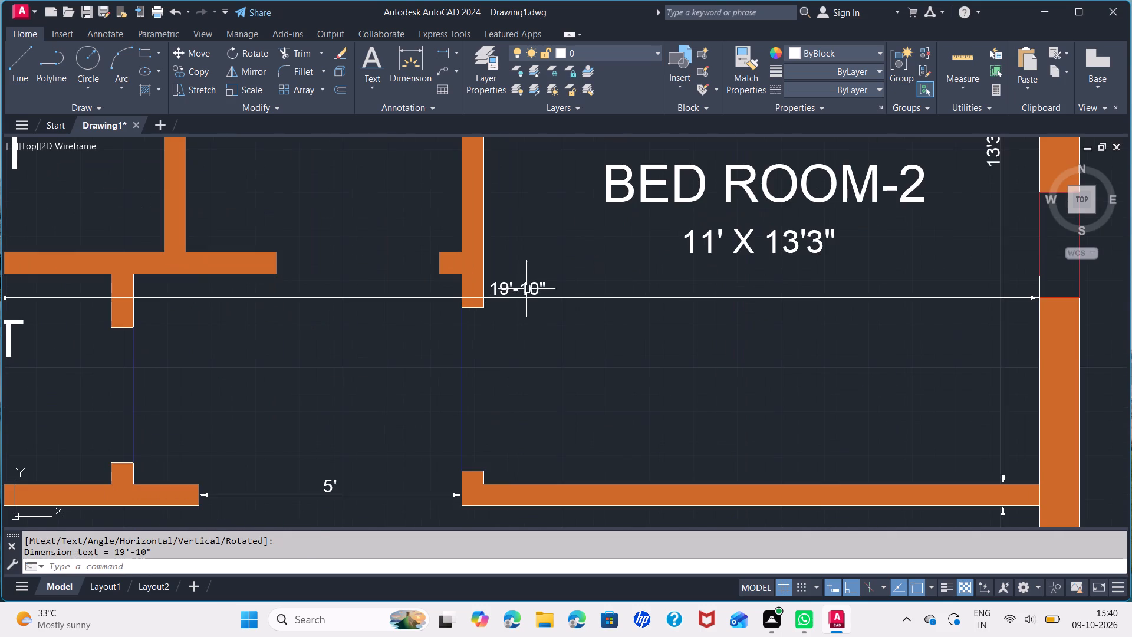
double_click(527, 289)
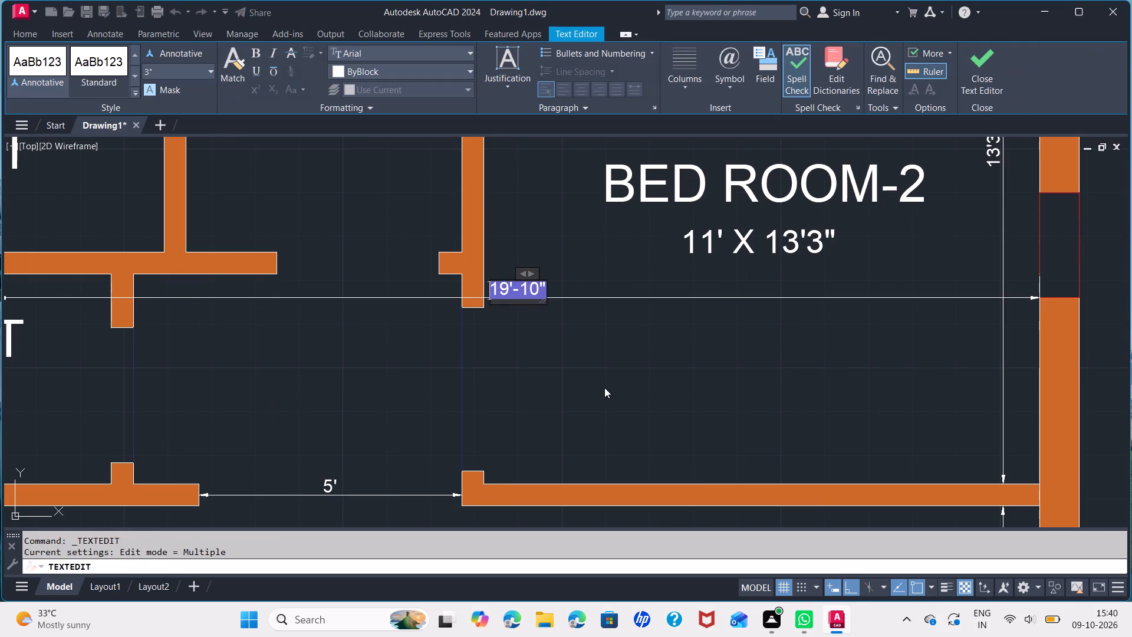
click(541, 293)
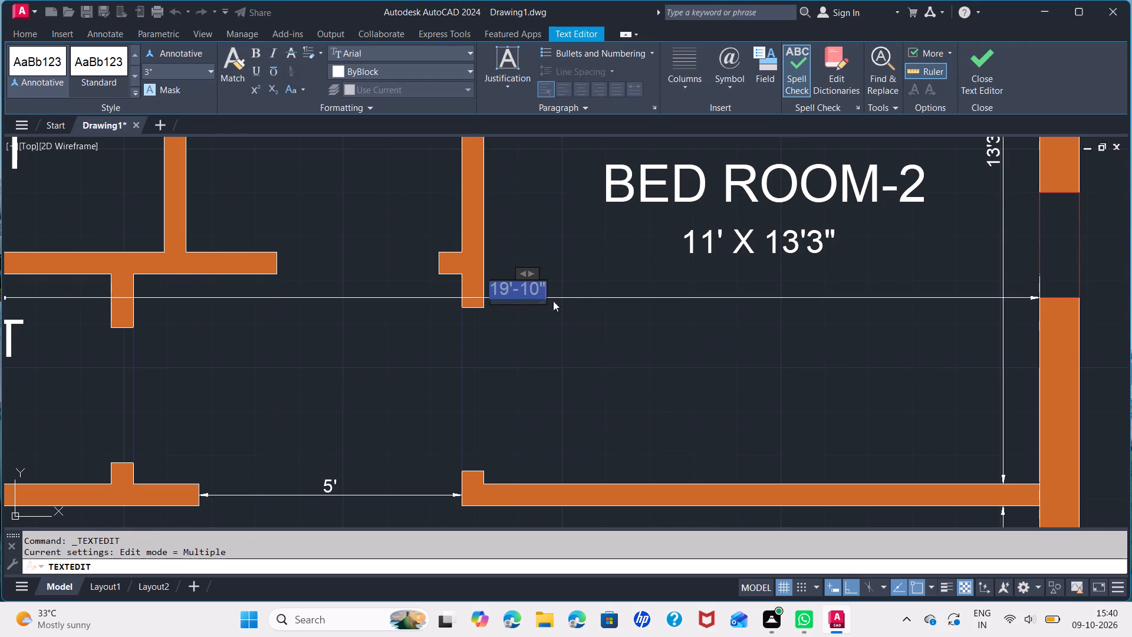
key(BackSpace)
text(20')
key(6)
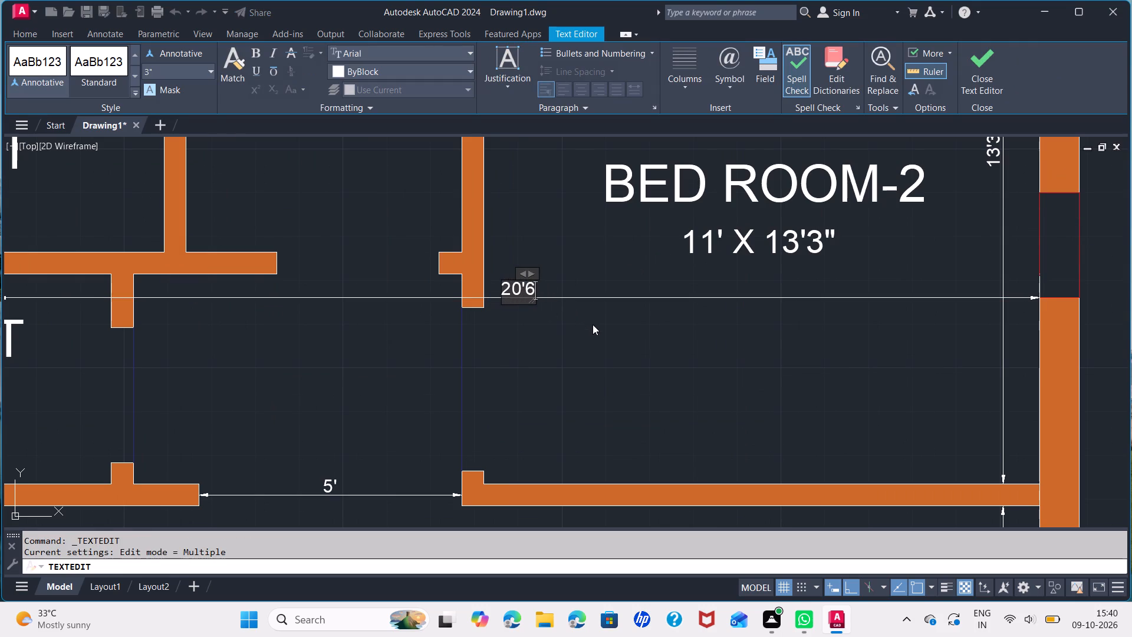
key(apostrophe)
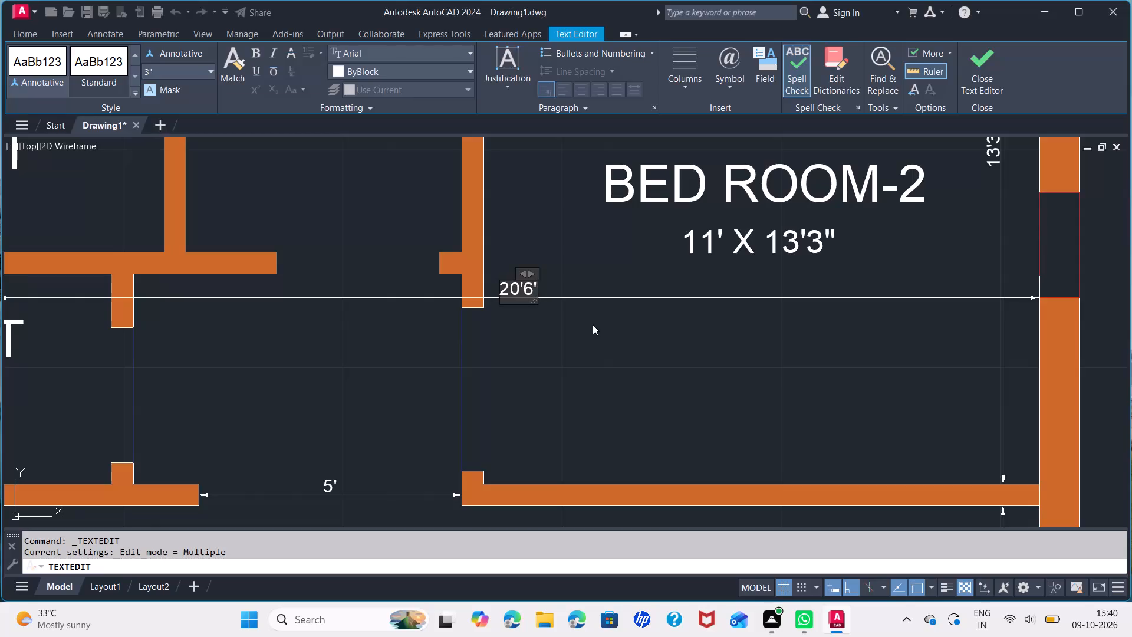
key(BackSpace)
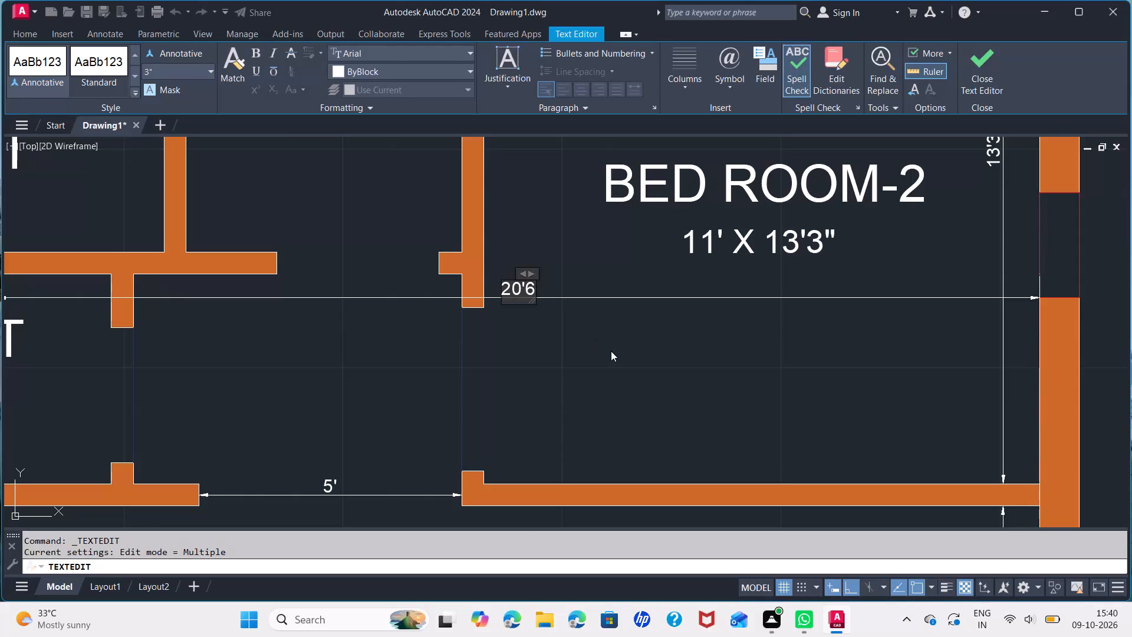
key(shift+quotedbl)
click(611, 351)
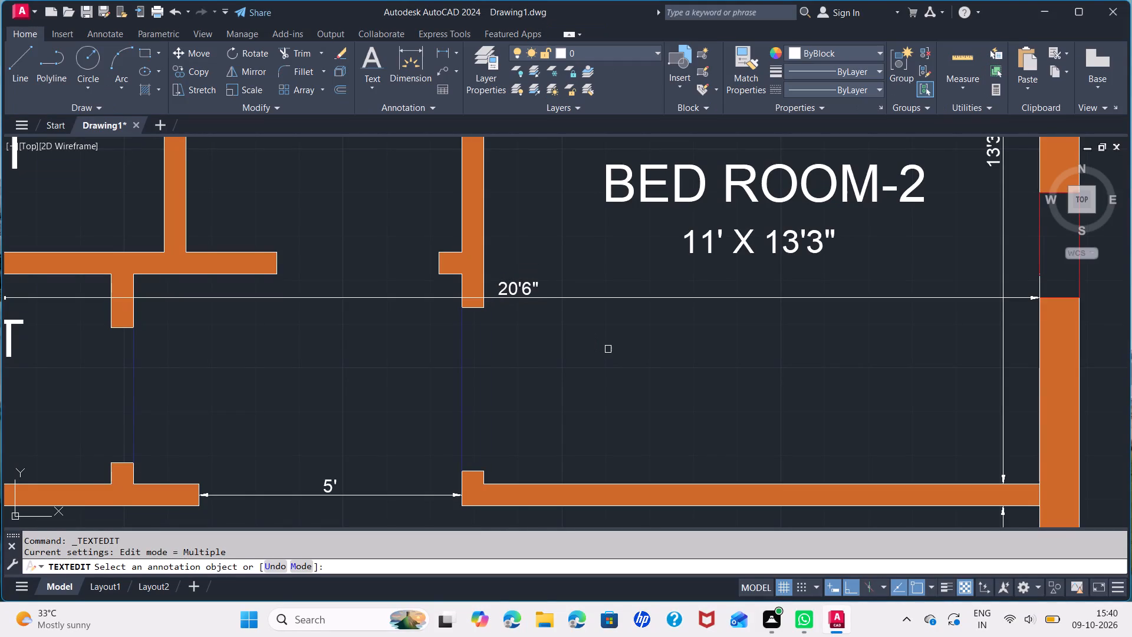
key(Escape)
Add an overall horizontal linear dimension from Bed Room-1's outer top-left corner to the balcony's outer top-right corner, placed above the 2'-9" dimension.
scroll(607, 349, down, 2)
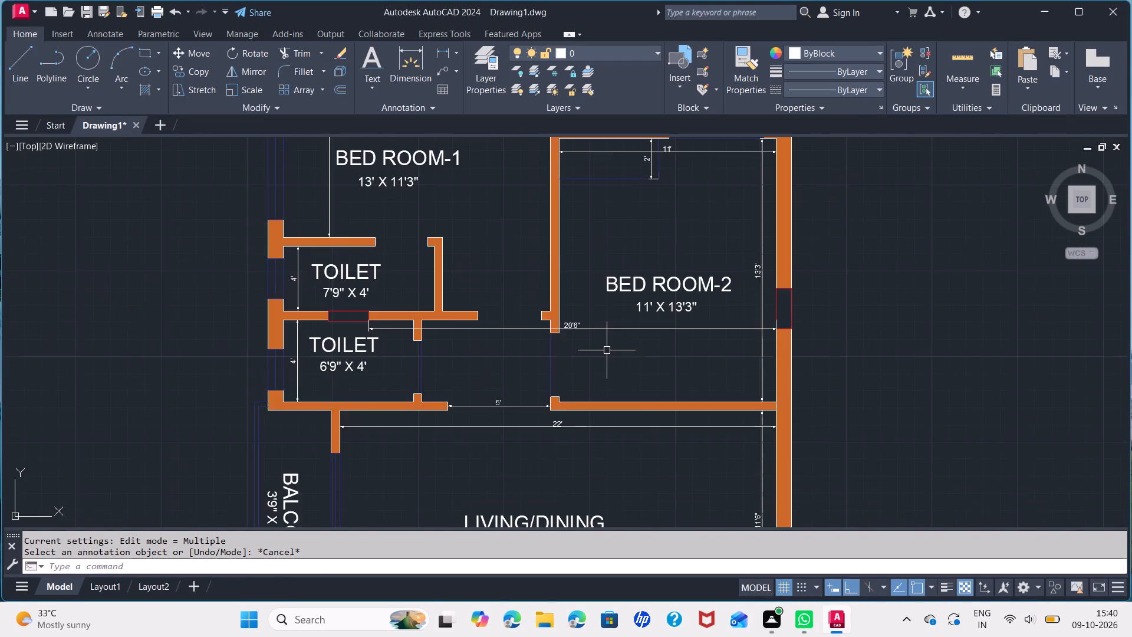
scroll(607, 352, down, 2)
middle_drag(595, 363, 583, 352)
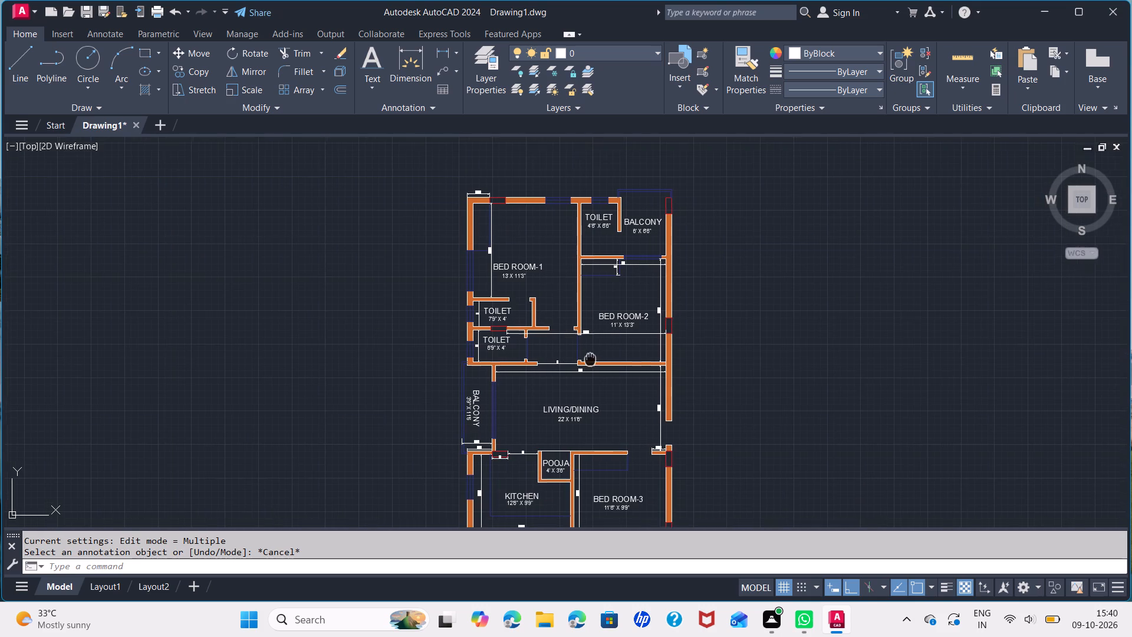
middle_drag(583, 352, 572, 338)
middle_drag(507, 195, 508, 315)
scroll(449, 285, up, 2)
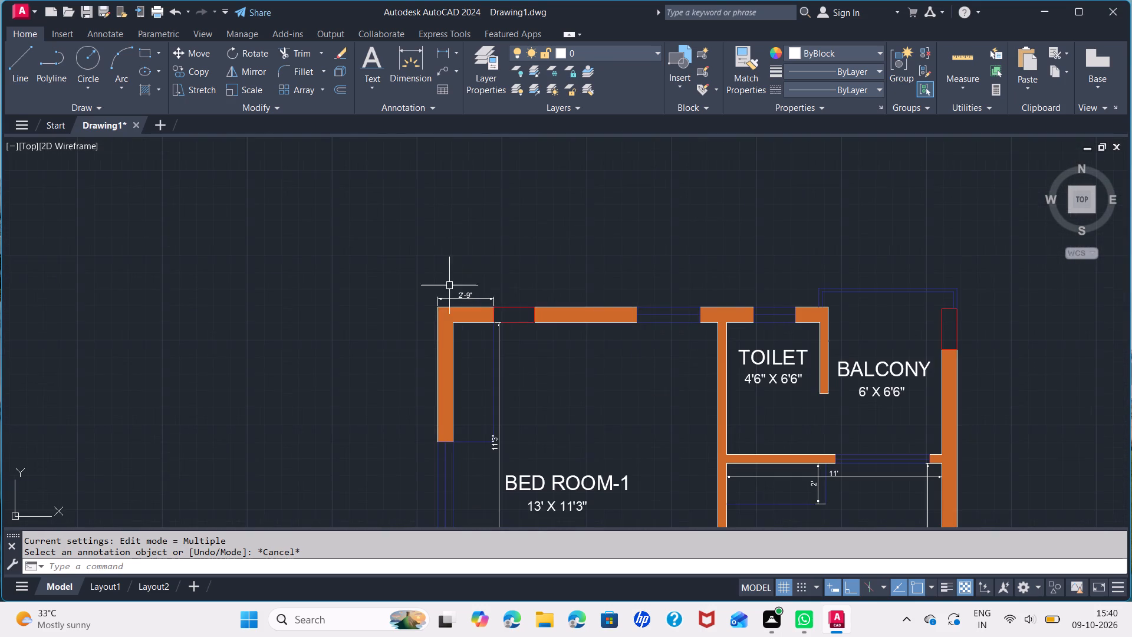
middle_drag(557, 400, 431, 395)
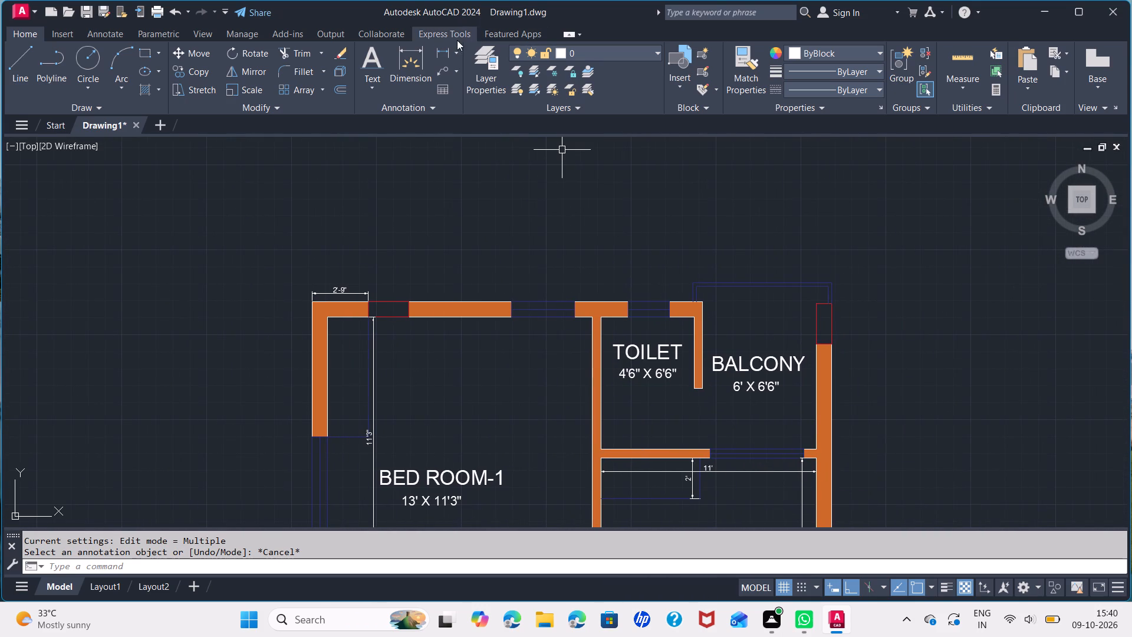
click(439, 52)
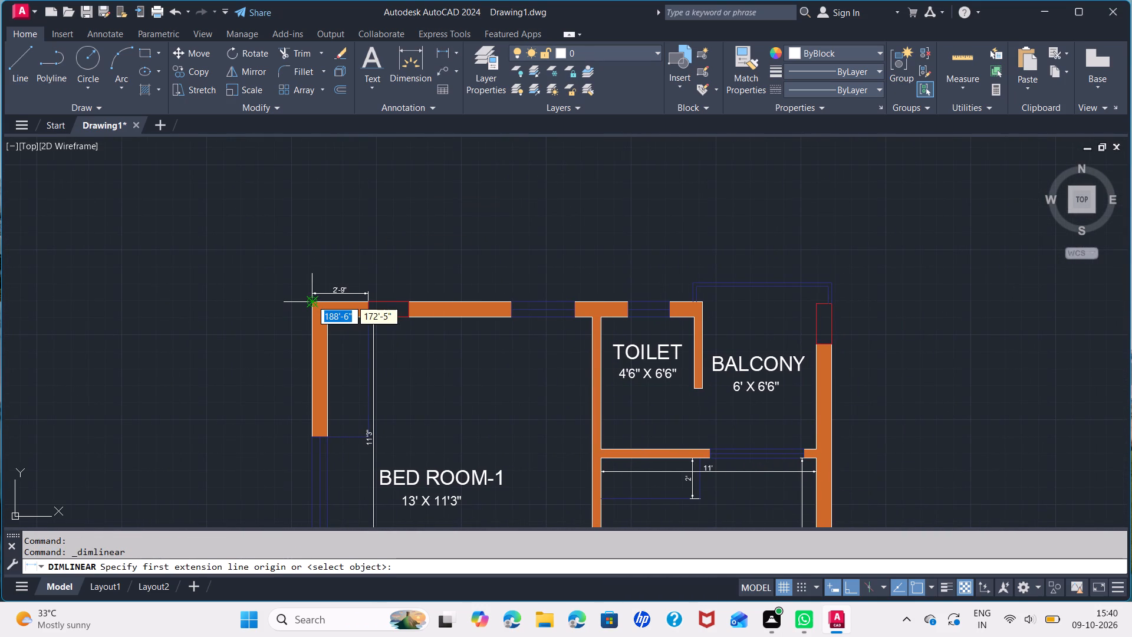
click(311, 300)
scroll(837, 308, up, 3)
click(802, 284)
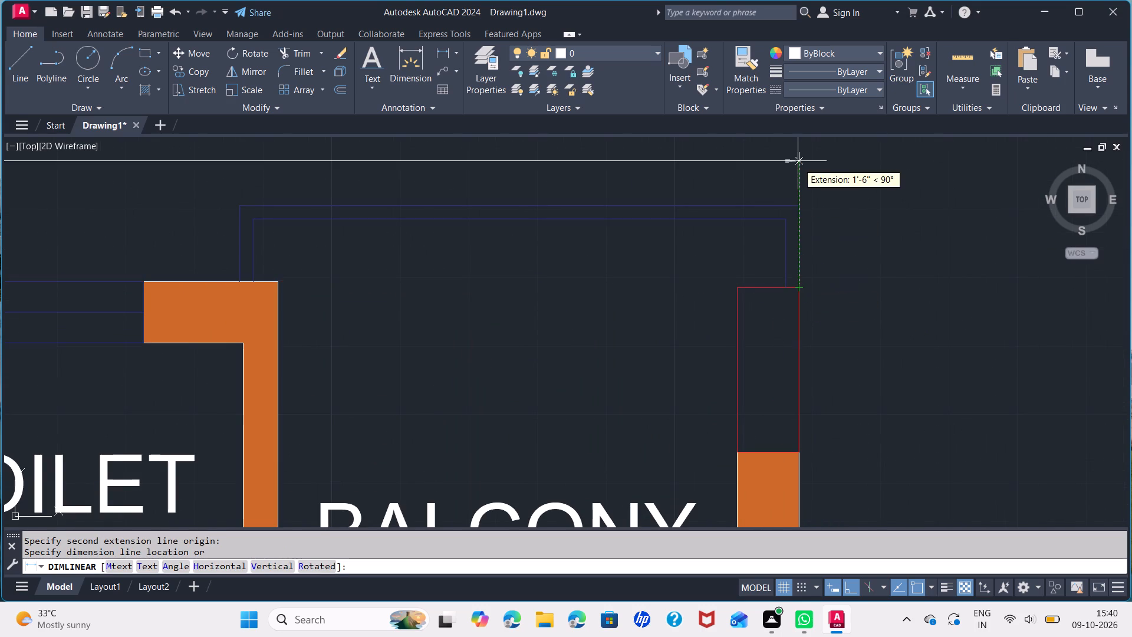
middle_drag(797, 157, 886, 337)
scroll(887, 278, down, 2)
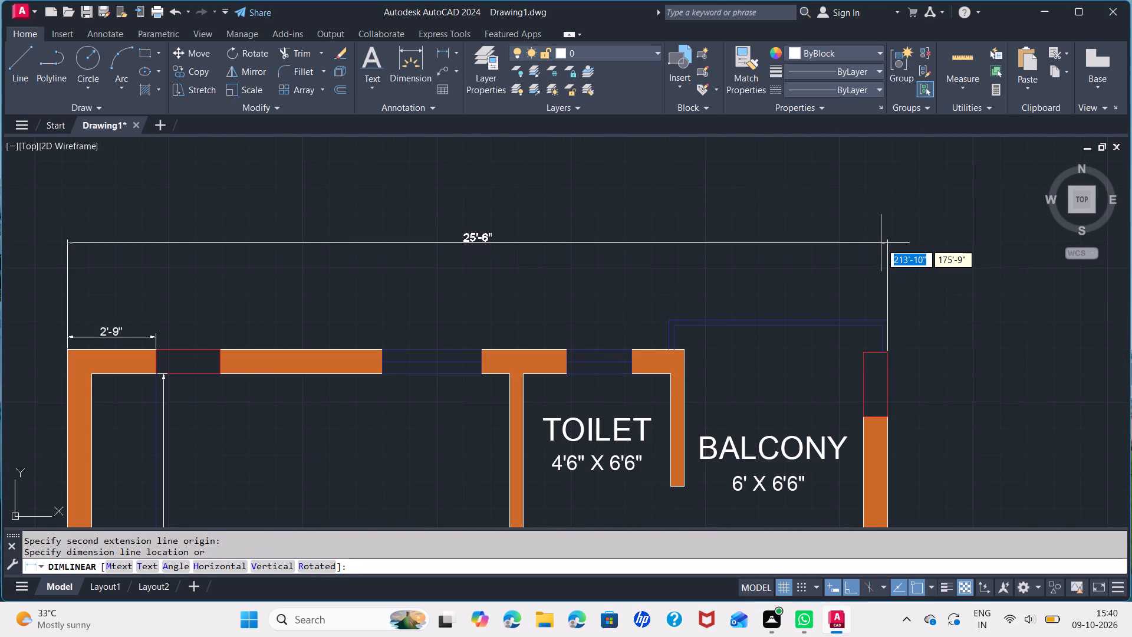
click(883, 236)
Add an overall vertical linear dimension from Bed Room-1's outer top-left corner to the kitchen's outer bottom-left corner, placed outside the left wall and balcony.
scroll(806, 336, down, 2)
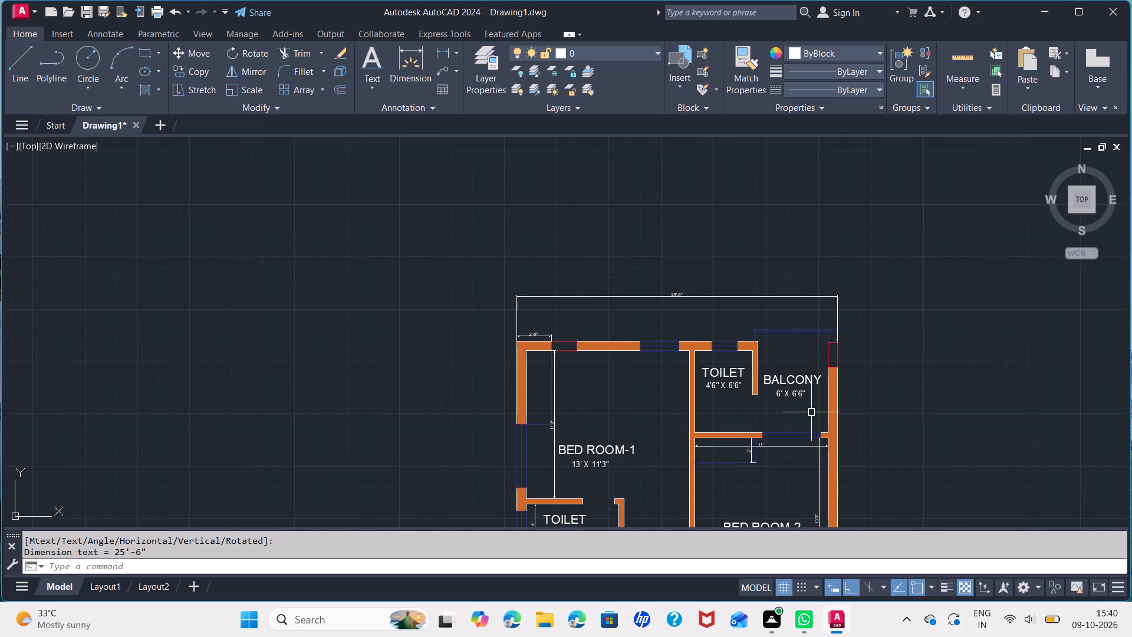
middle_drag(811, 413, 737, 211)
middle_drag(706, 266, 598, 317)
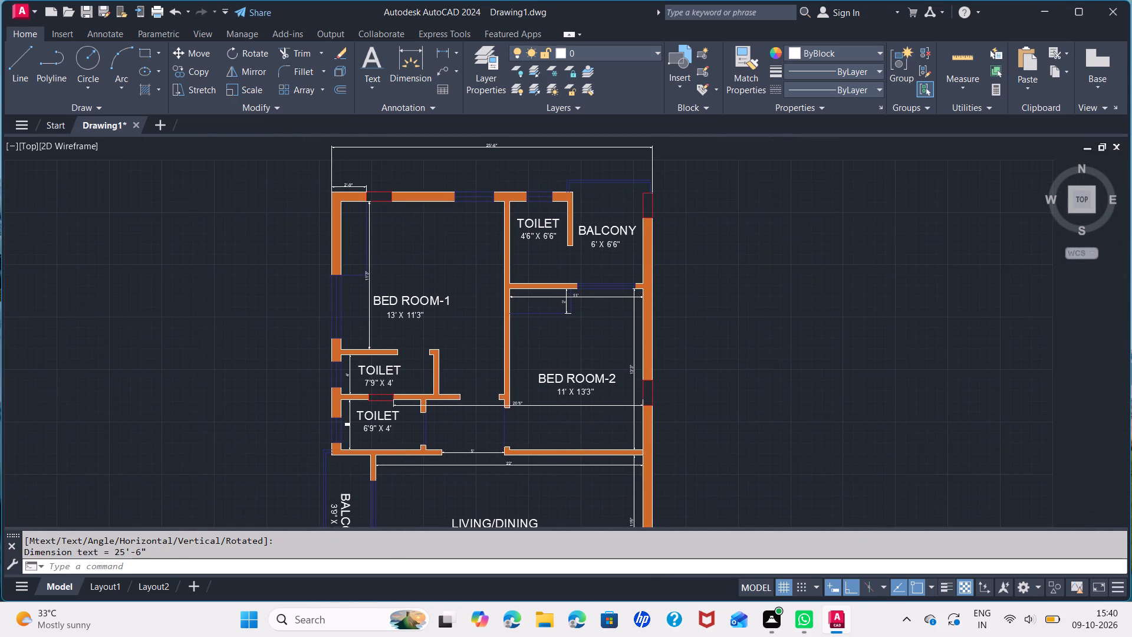
middle_drag(598, 317, 743, 305)
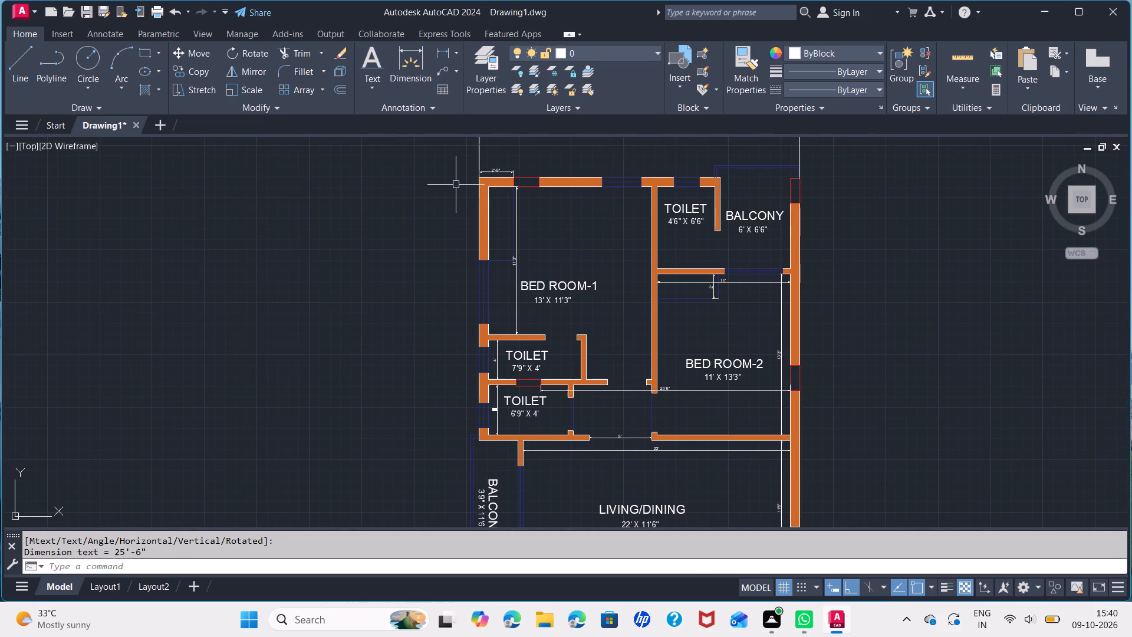
key(space)
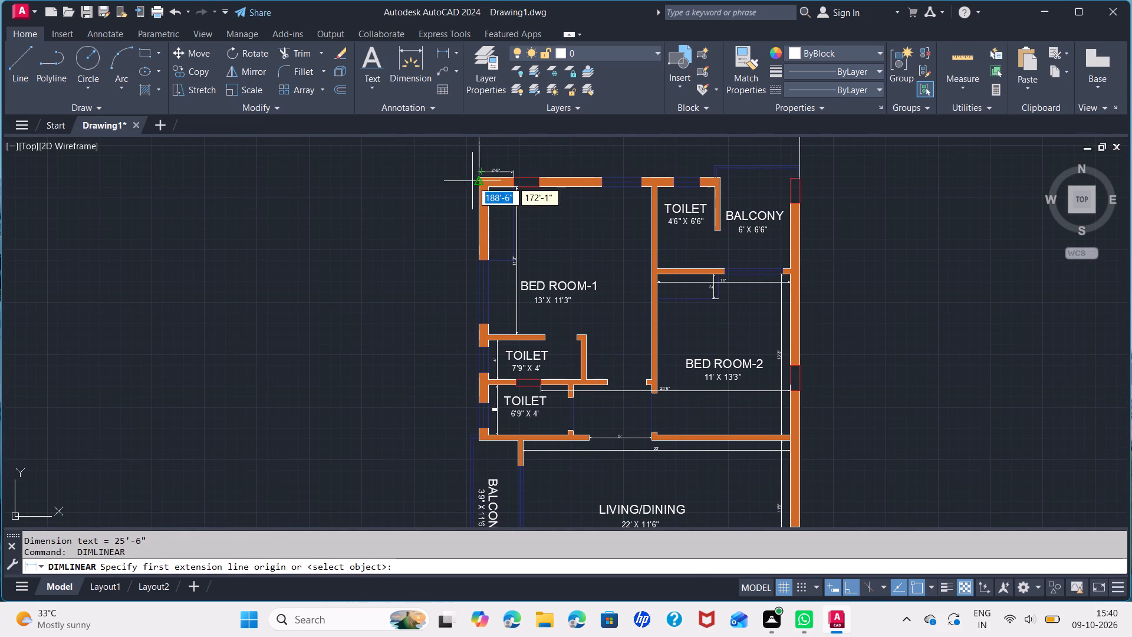
scroll(478, 178, up, 1)
click(478, 175)
scroll(426, 300, down, 2)
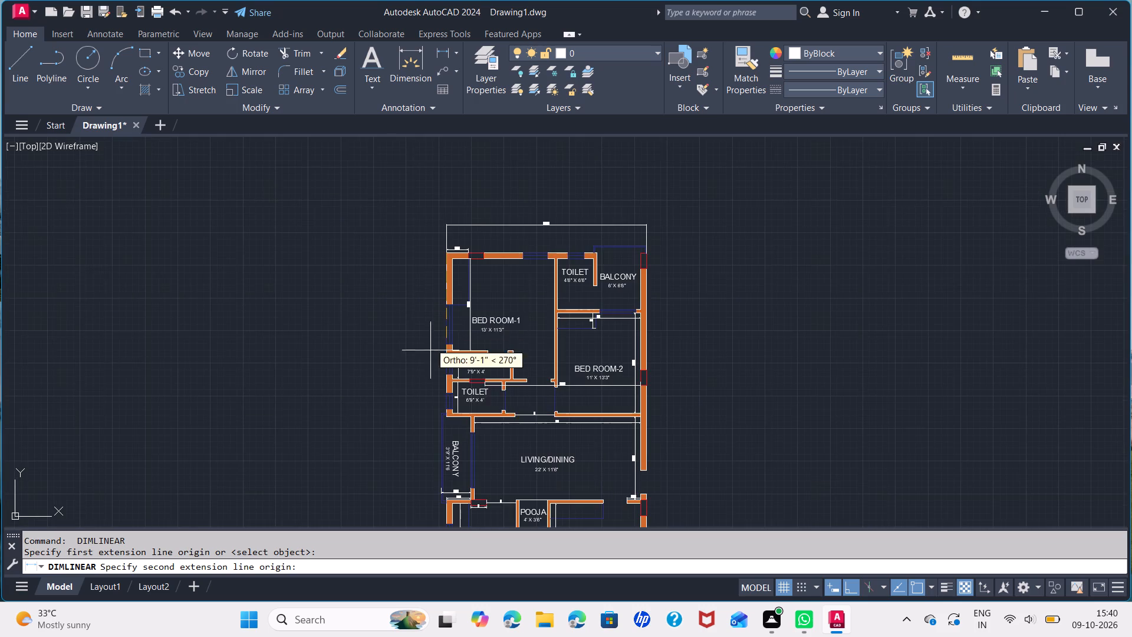
middle_drag(417, 405, 414, 182)
scroll(436, 349, up, 2)
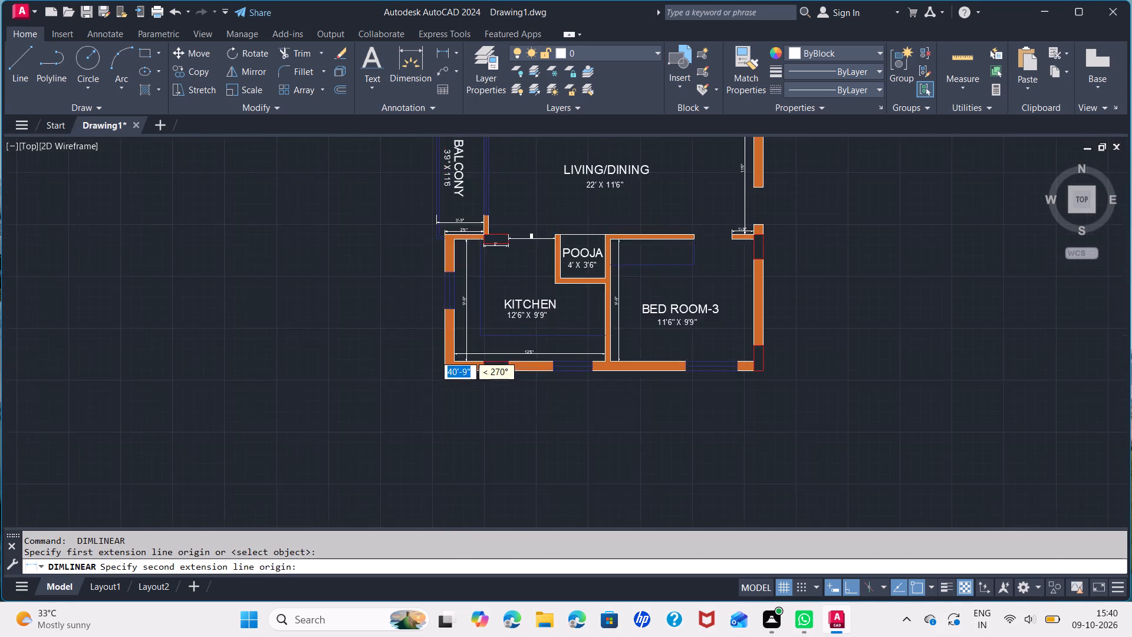
click(447, 387)
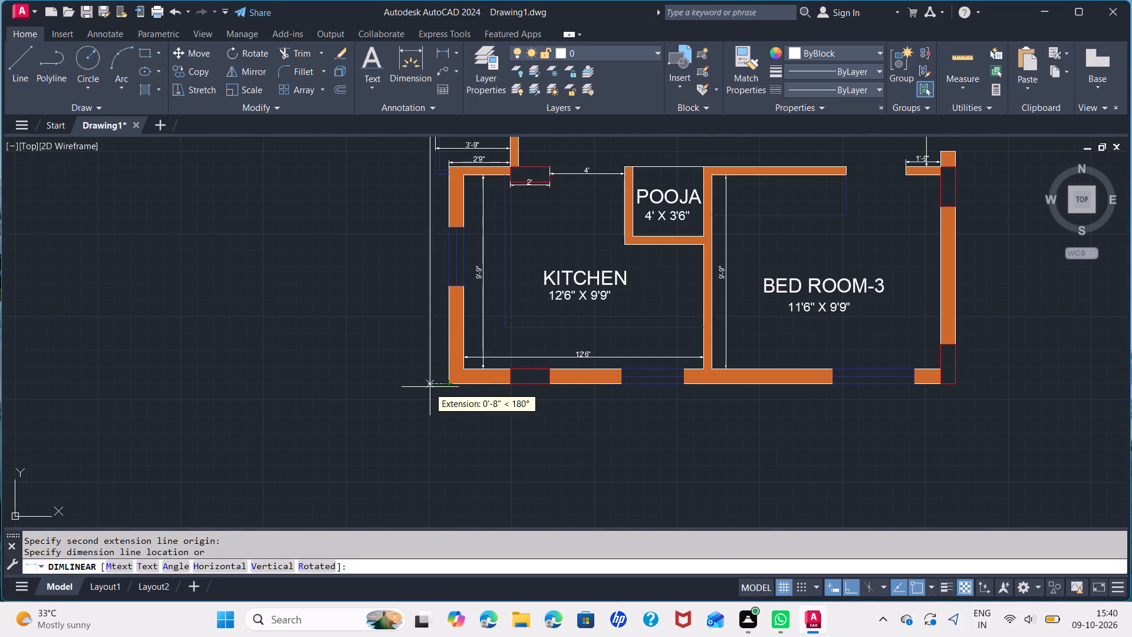
scroll(393, 386, down, 1)
middle_drag(394, 399, 415, 485)
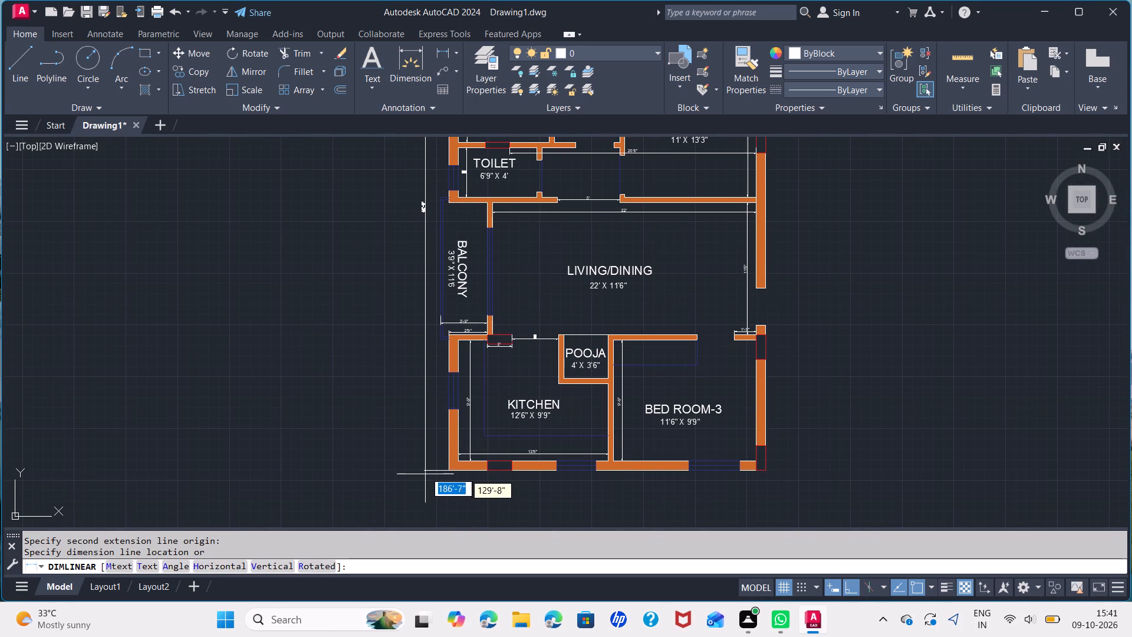
click(426, 468)
Override the text of the overall vertical dimension along the plan's left side with 44'.
middle_drag(386, 237, 379, 383)
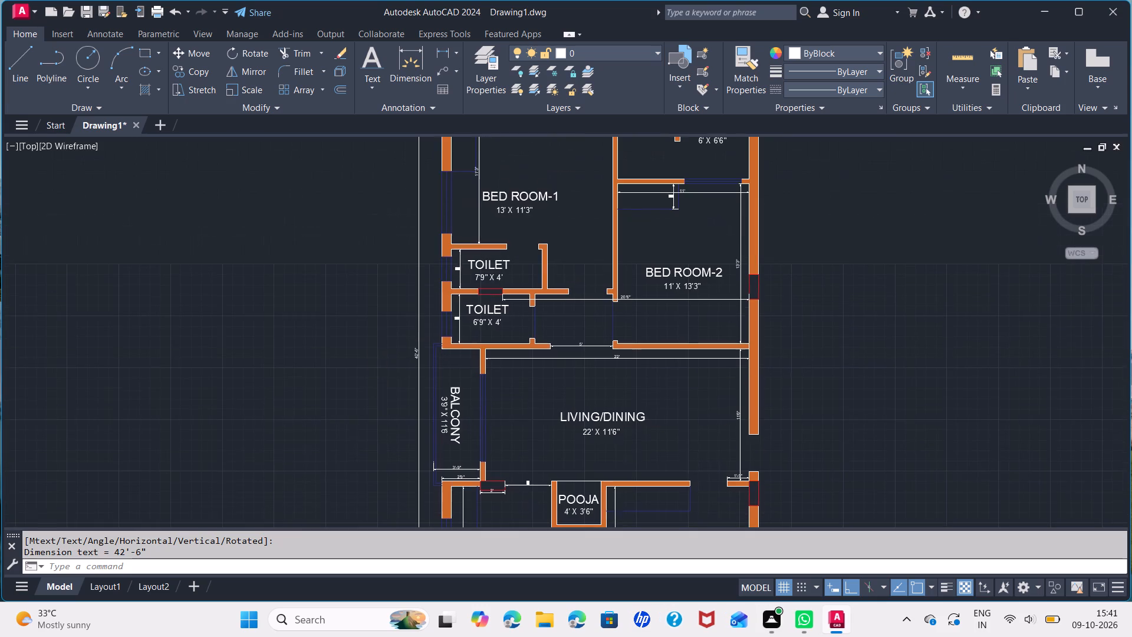
scroll(403, 358, up, 3)
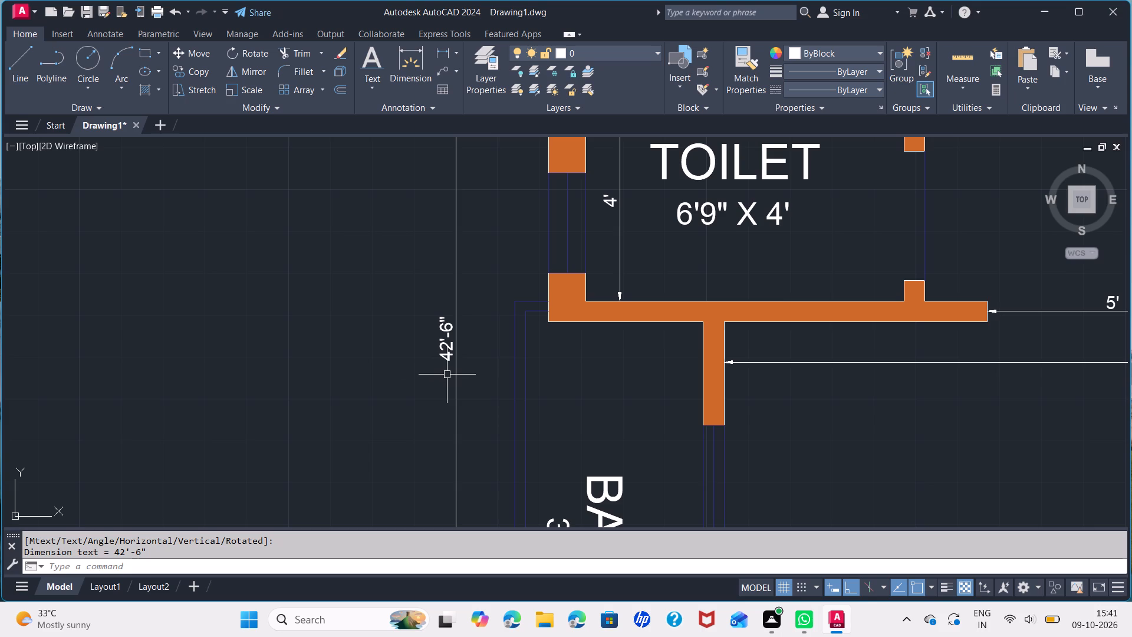
double_click(446, 352)
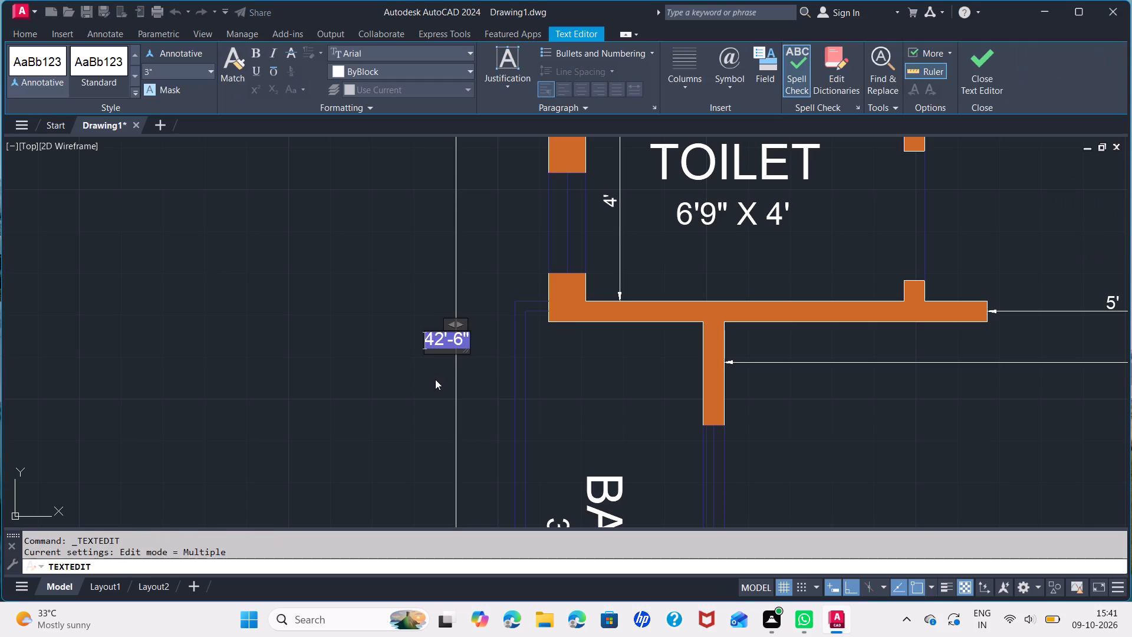
click(473, 340)
click(452, 352)
click(442, 352)
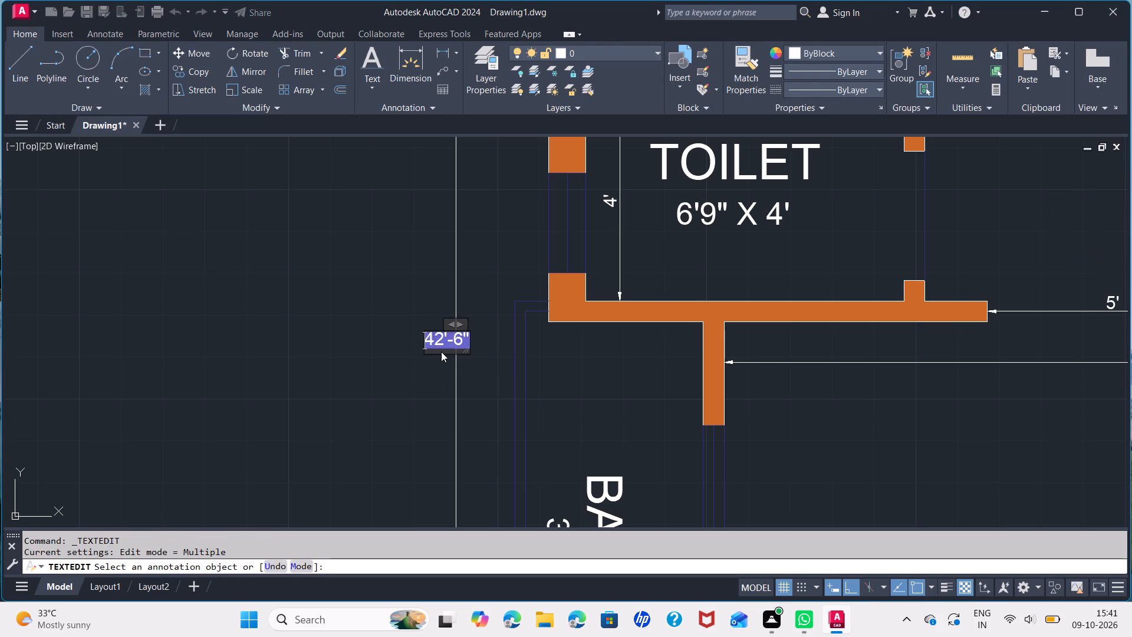
key(BackSpace)
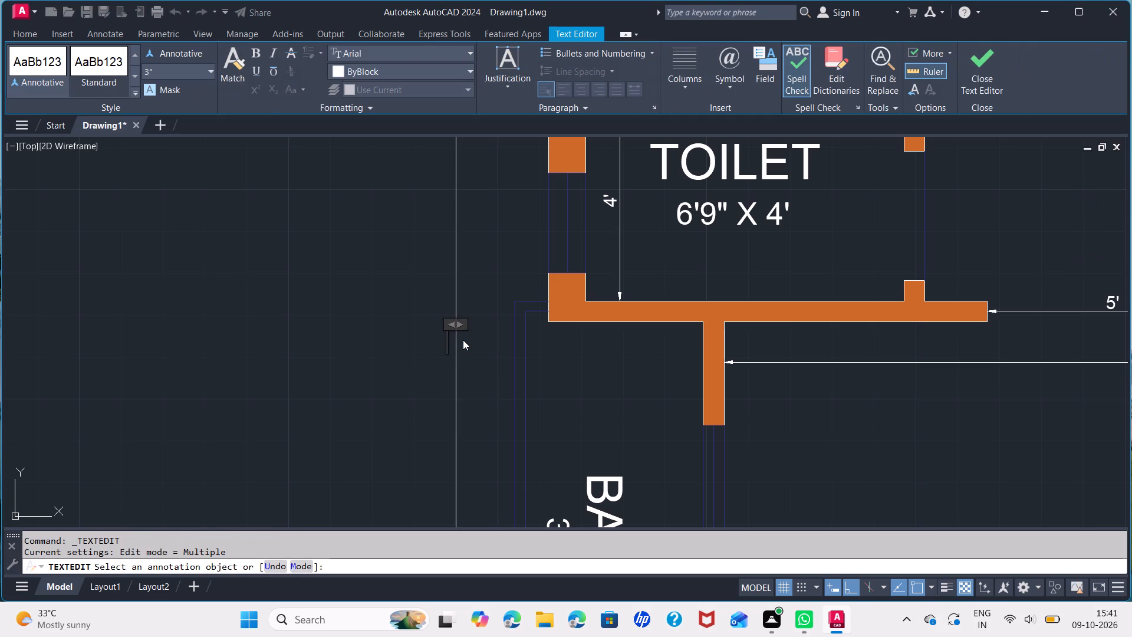
text(44)
key(apostrophe)
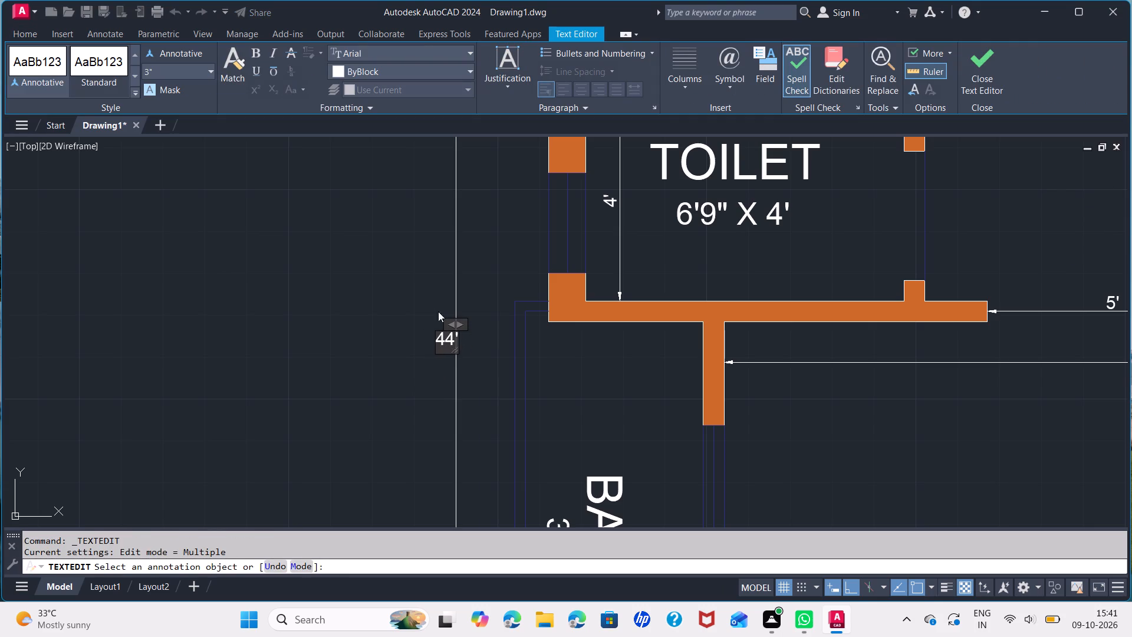
click(384, 283)
scroll(403, 271, down, 3)
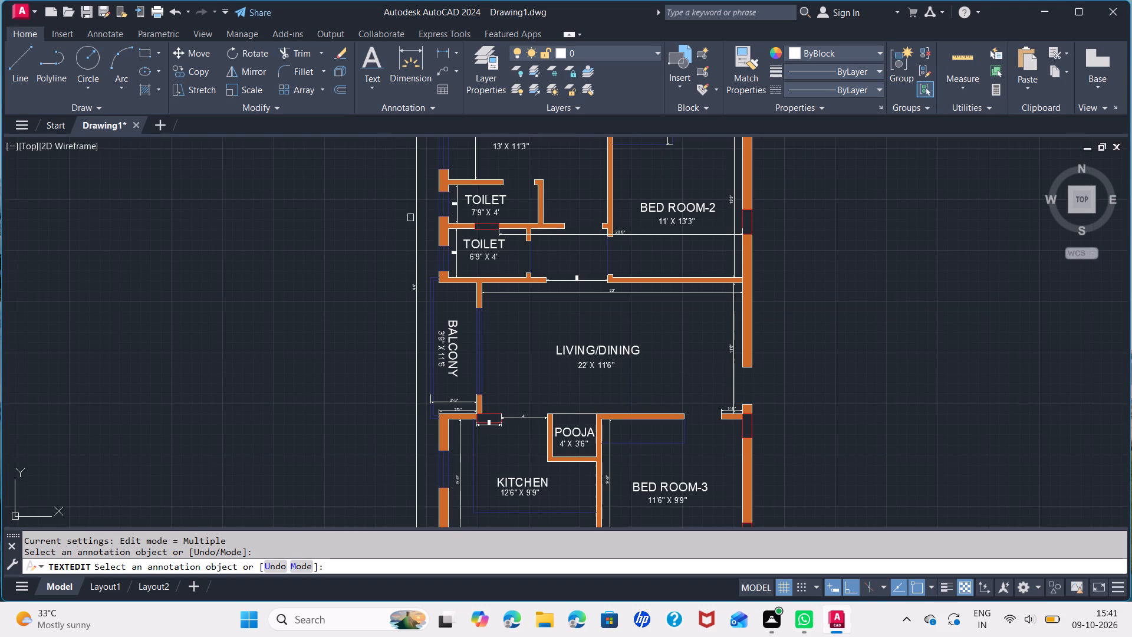
Override the text of the overall horizontal dimension above the plan with 26'.
key(Escape)
middle_drag(414, 205, 402, 608)
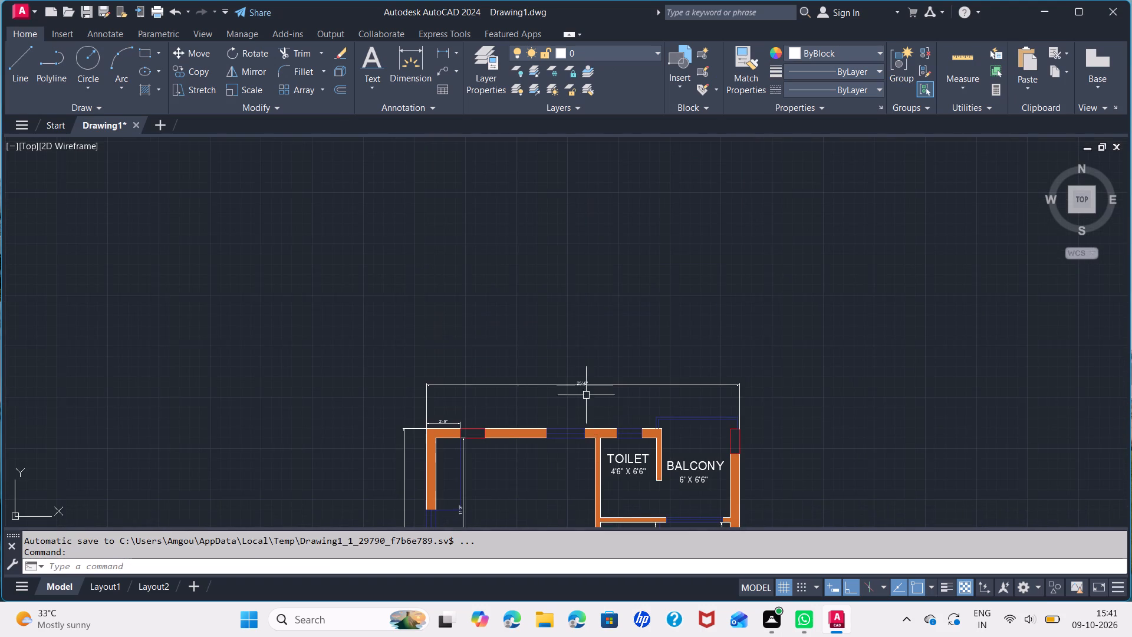
scroll(581, 388, up, 2)
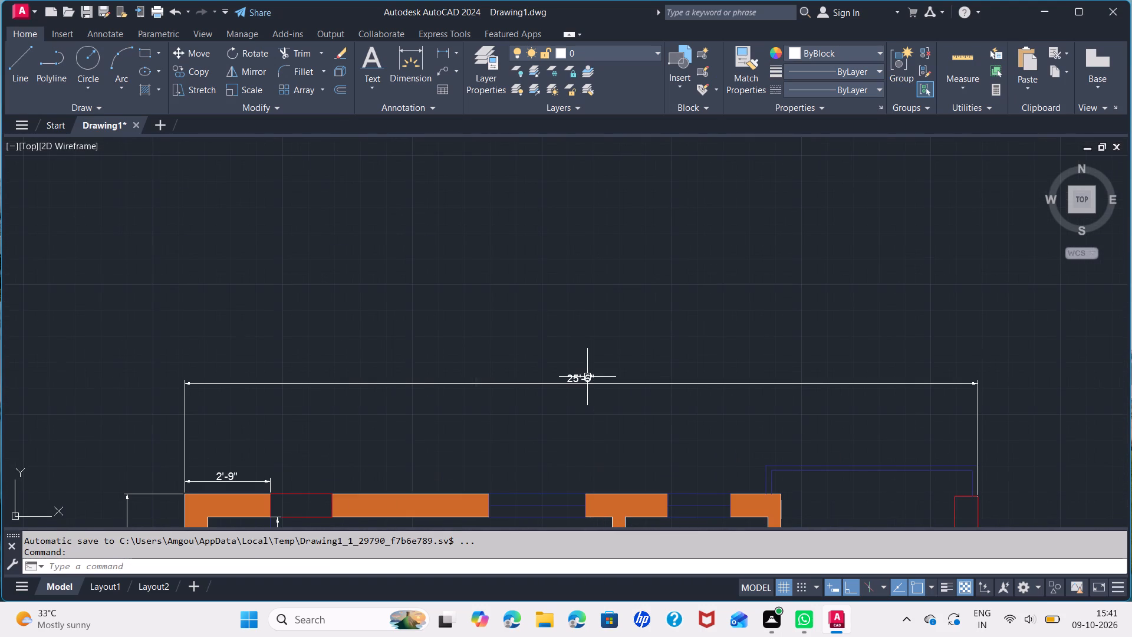
double_click(585, 376)
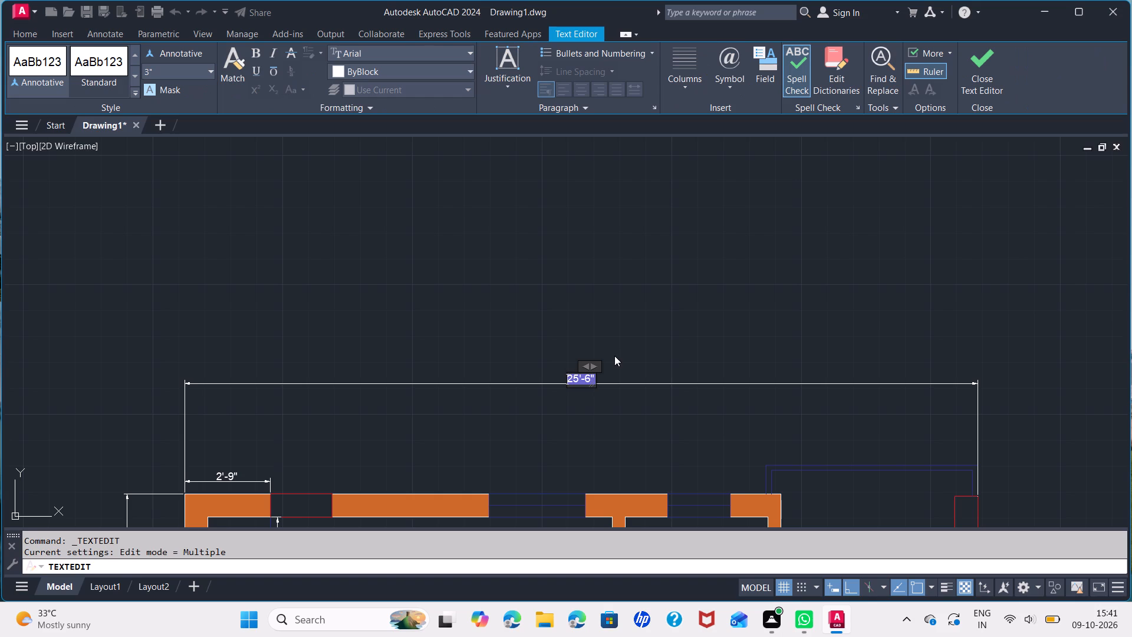
click(605, 400)
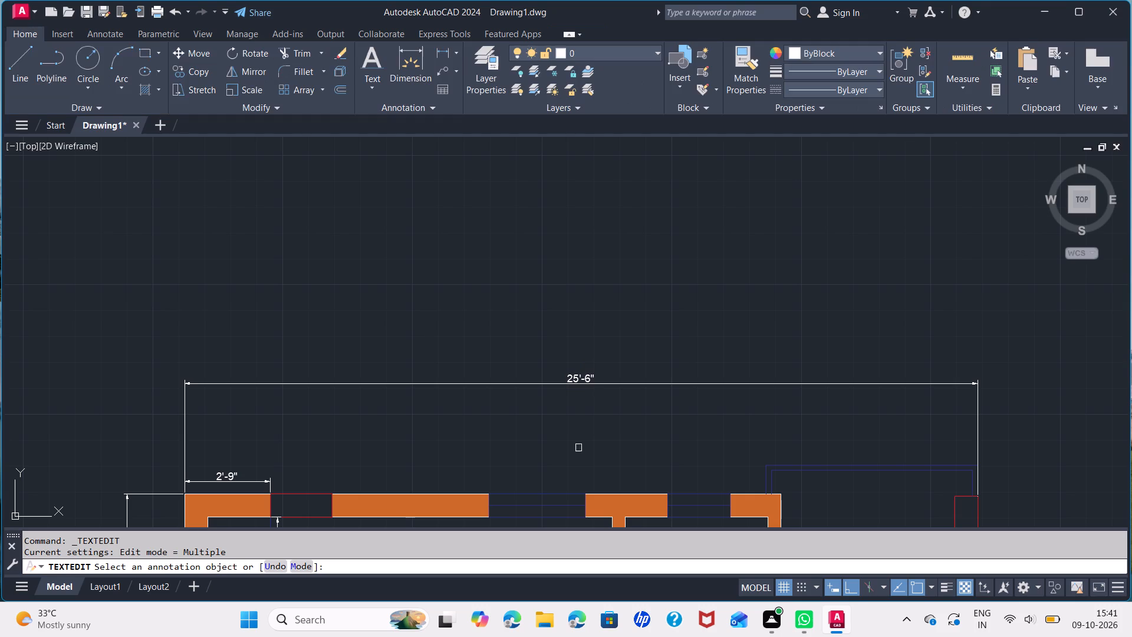
double_click(584, 380)
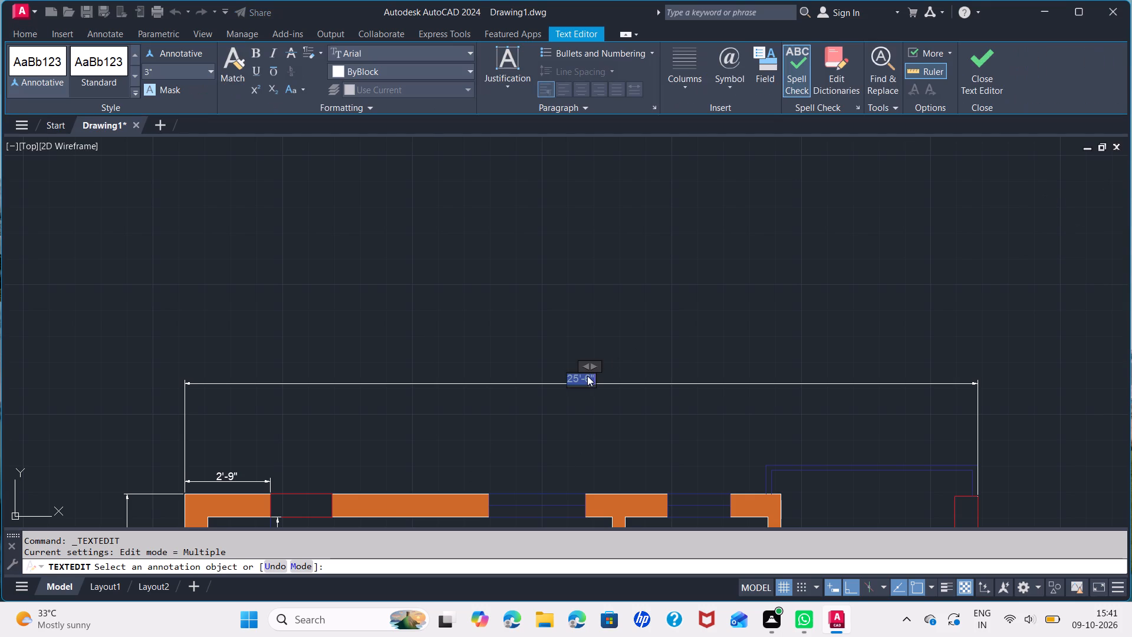
key(BackSpace)
text(26')
click(634, 321)
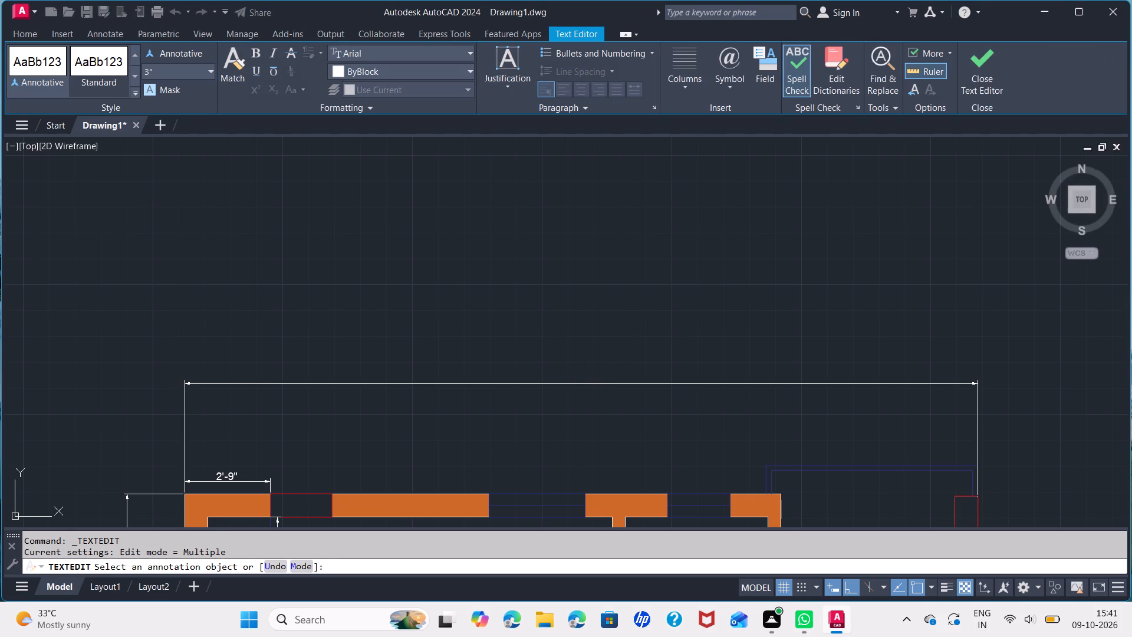
key(Escape)
Draw a vertical line closing the gap between the top toilet and balcony, from the partition's lower end to Bed Room-2's top wall.
scroll(643, 377, down, 2)
middle_drag(631, 400, 625, 393)
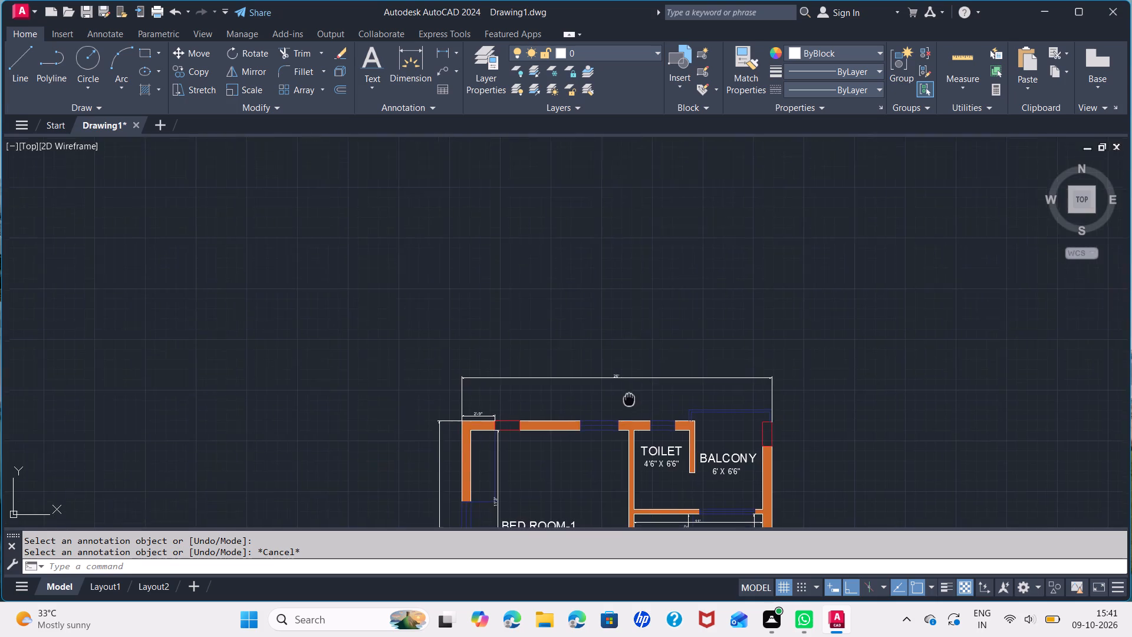
middle_drag(625, 393, 450, 245)
scroll(381, 354, down, 1)
middle_drag(407, 438, 393, 394)
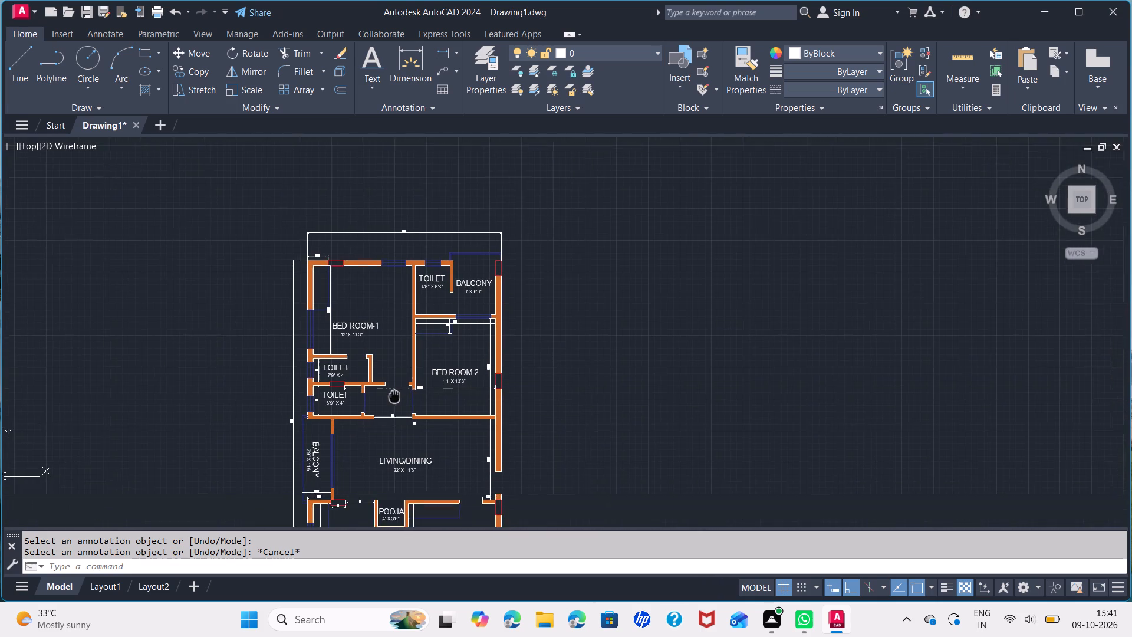
middle_drag(393, 394, 380, 354)
scroll(460, 251, up, 1)
middle_drag(463, 203, 462, 203)
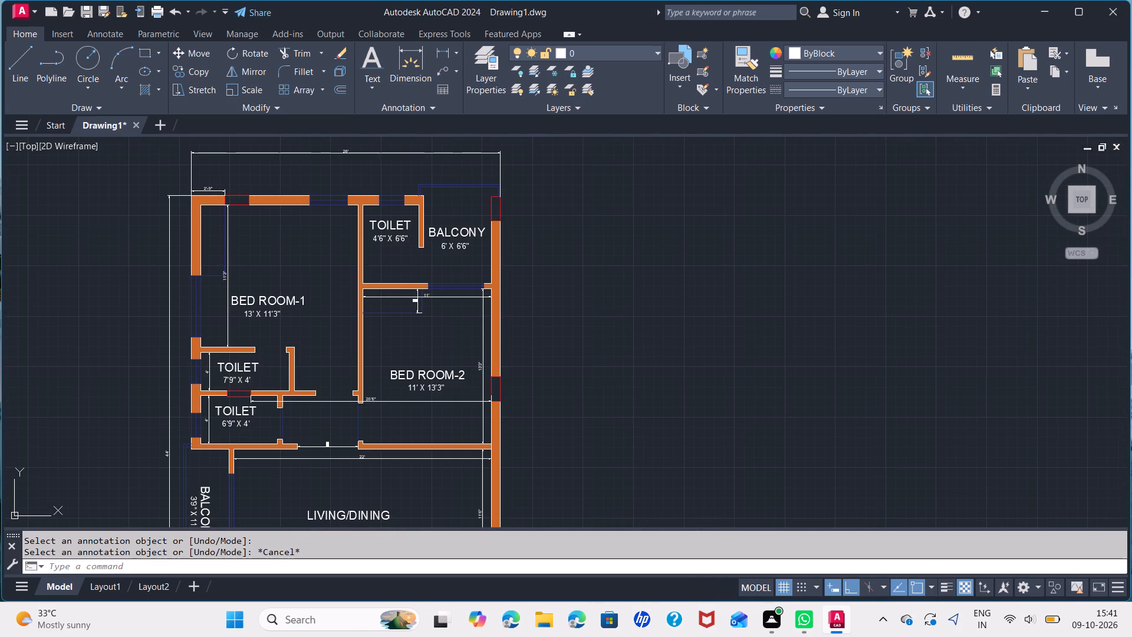
middle_drag(462, 203, 446, 273)
scroll(415, 323, up, 1)
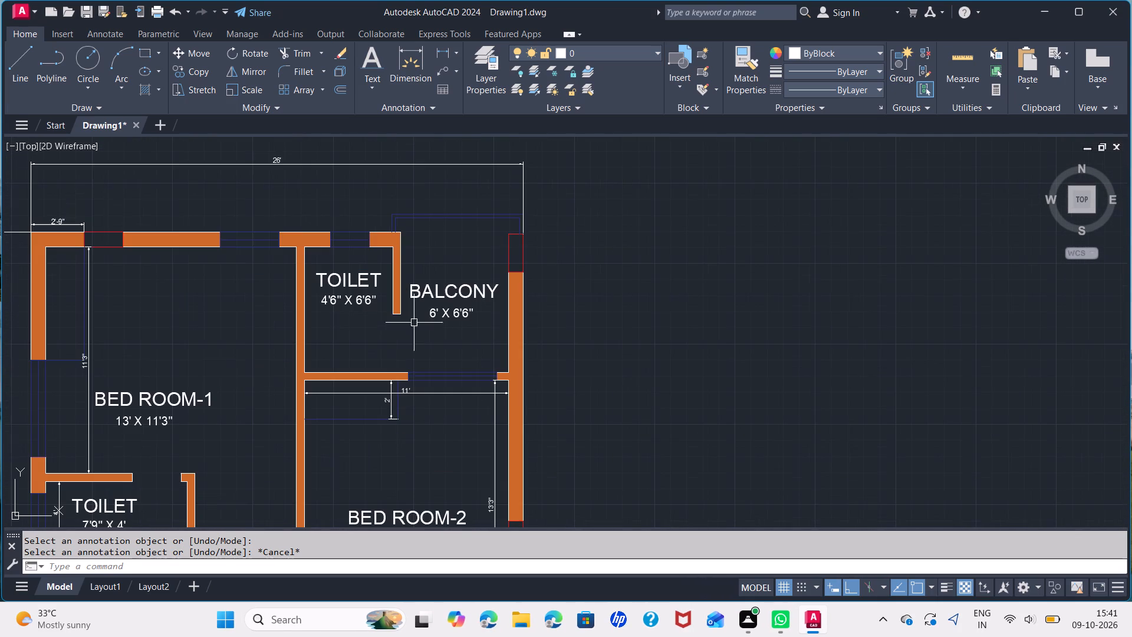
key(l)
key(Return)
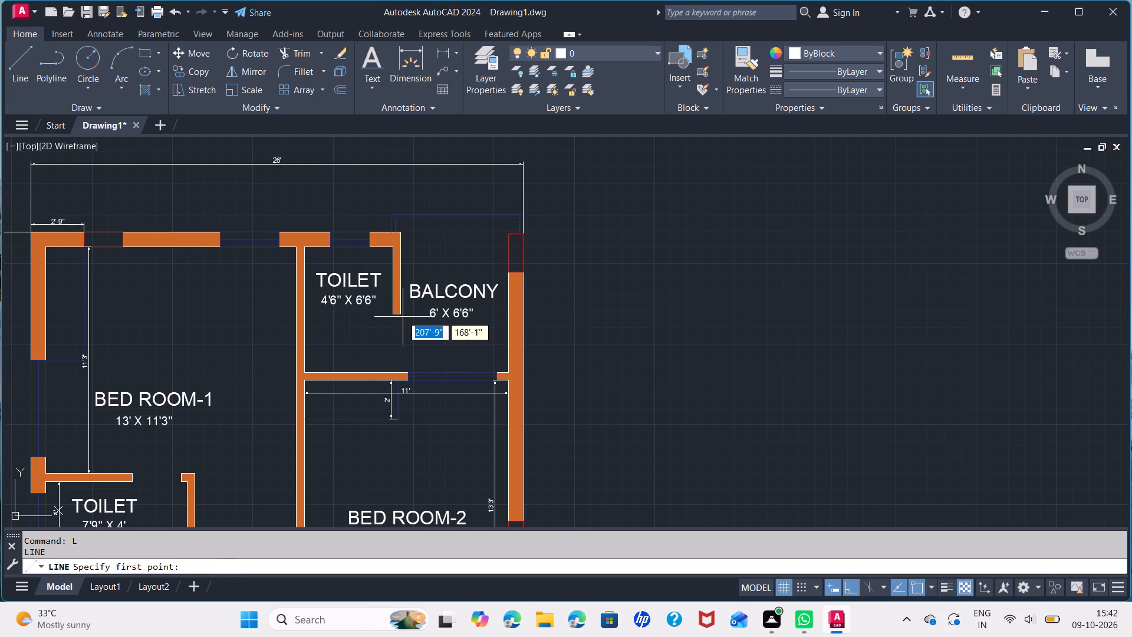
click(401, 313)
click(402, 372)
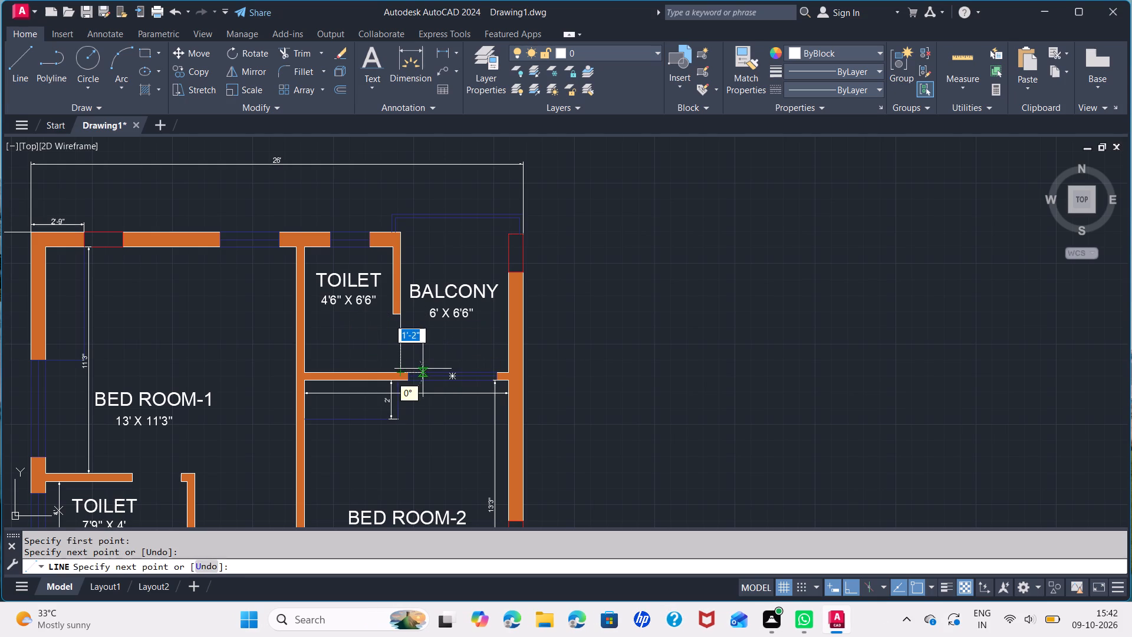
key(space)
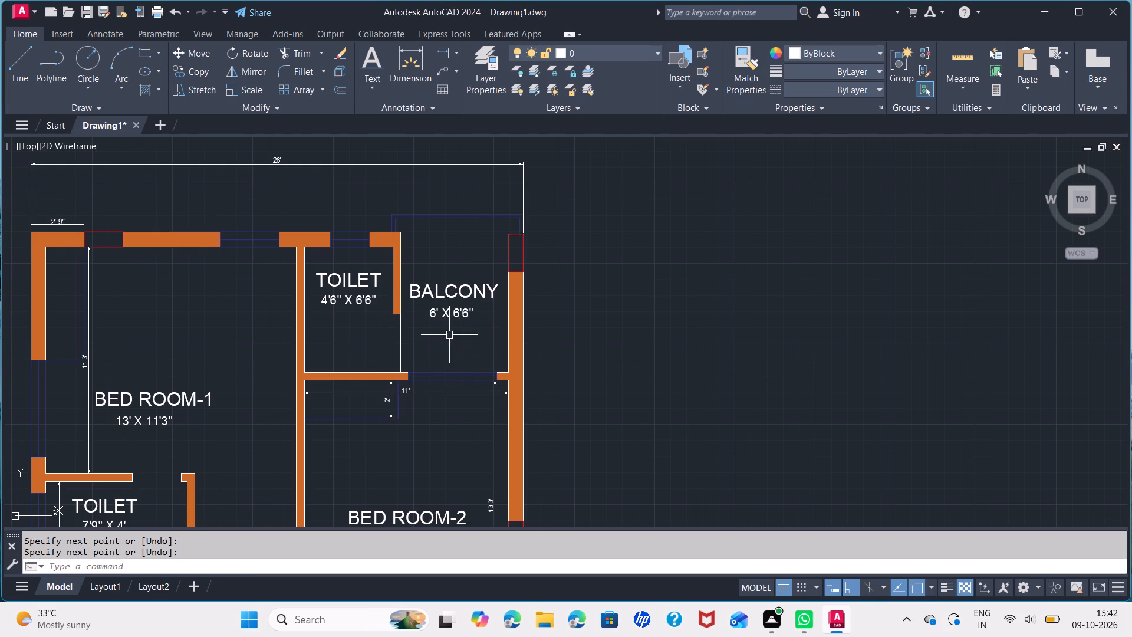
Change the colour of the new line between the top toilet and the balcony to dark blue.
click(402, 333)
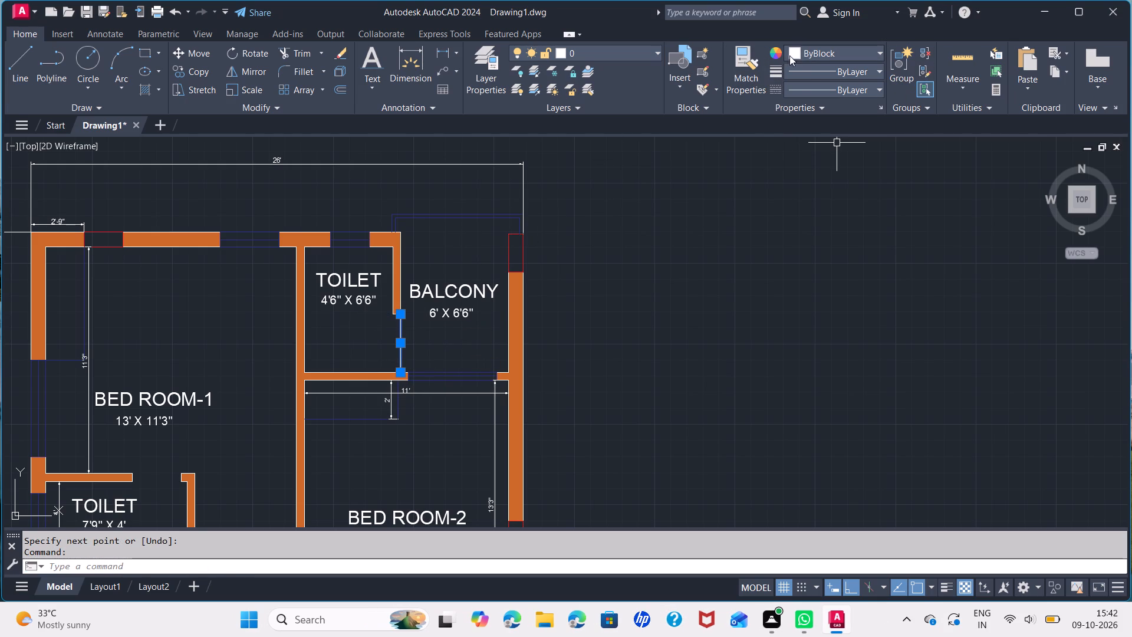
click(793, 52)
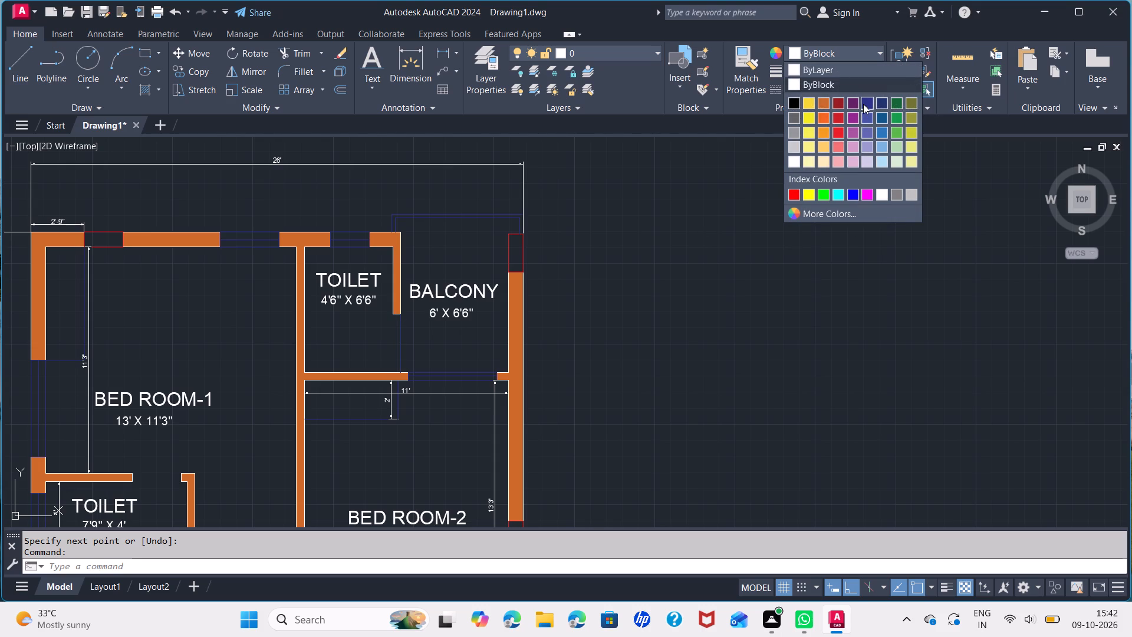
click(864, 101)
key(Escape)
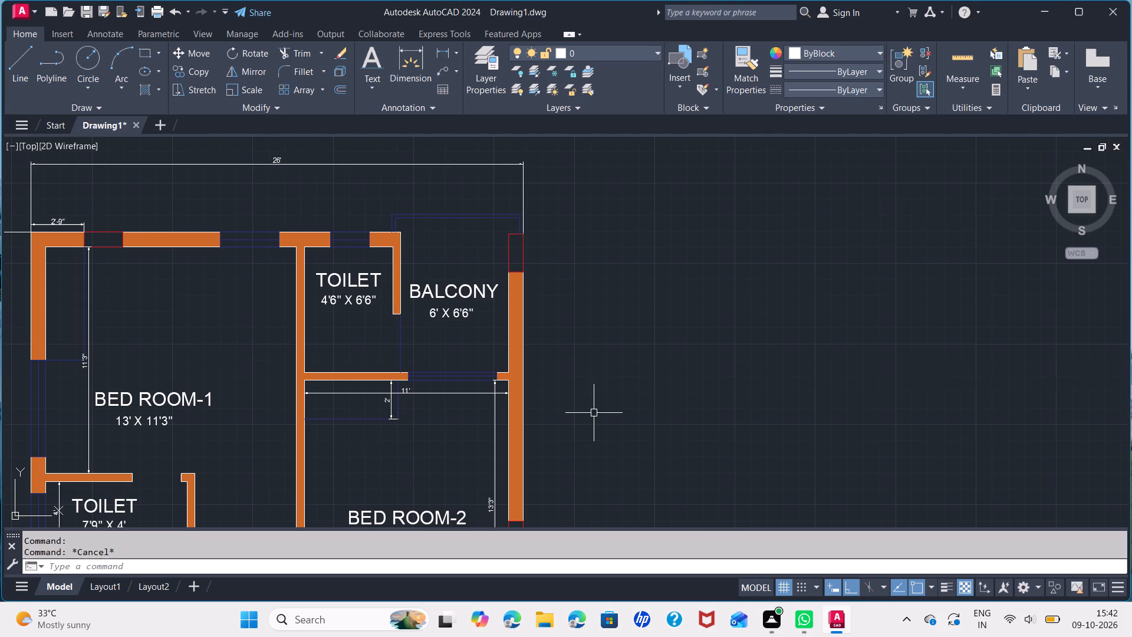
Hatch the floor of the top balcony beside the toilet with the ANGLE pattern in grey 147,149,152.
scroll(613, 397, down, 1)
middle_drag(618, 406, 749, 352)
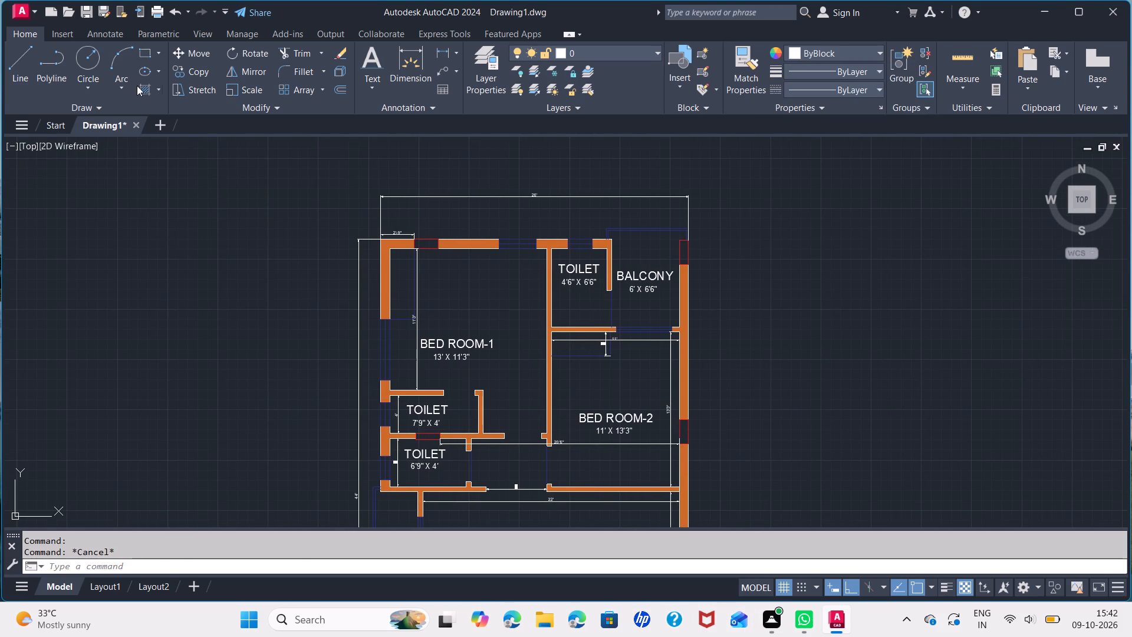
click(158, 96)
click(179, 104)
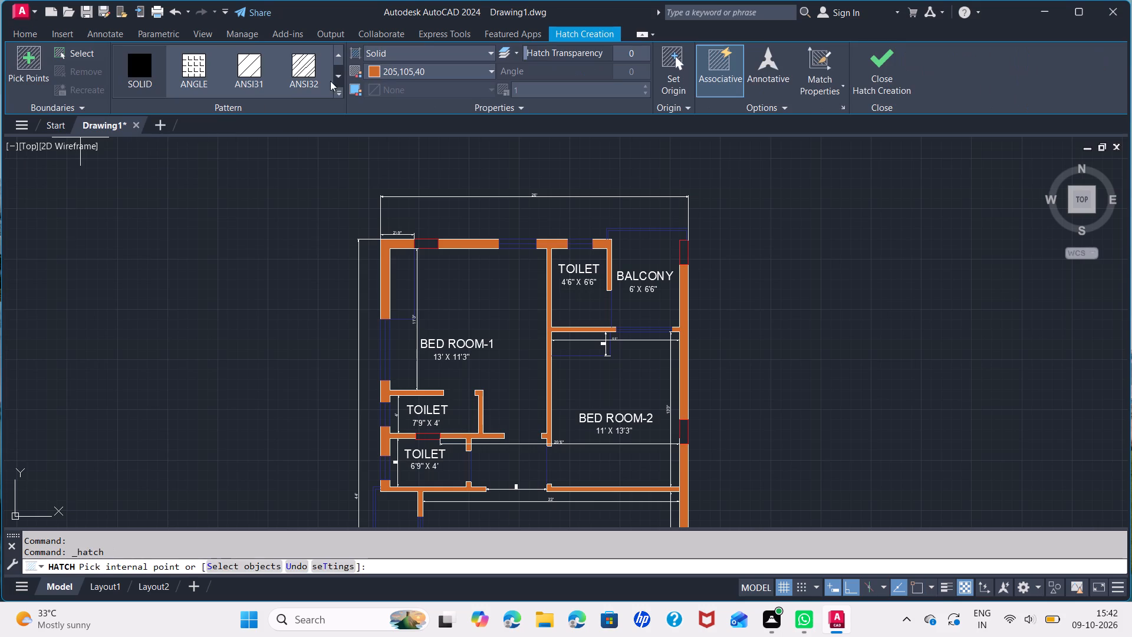
click(199, 66)
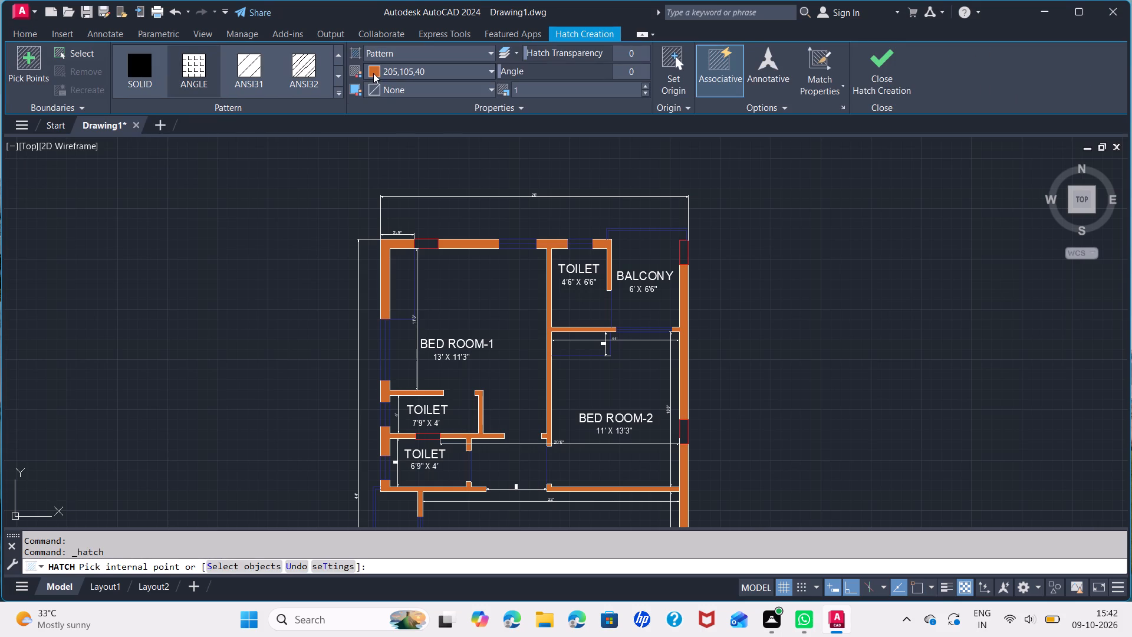
click(373, 73)
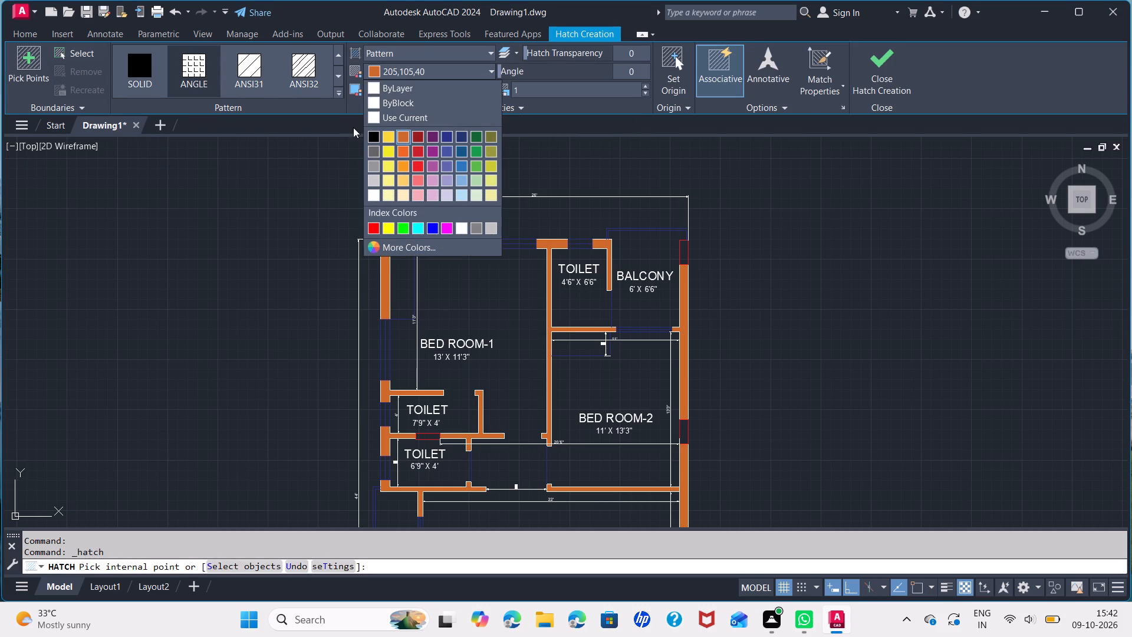
click(377, 165)
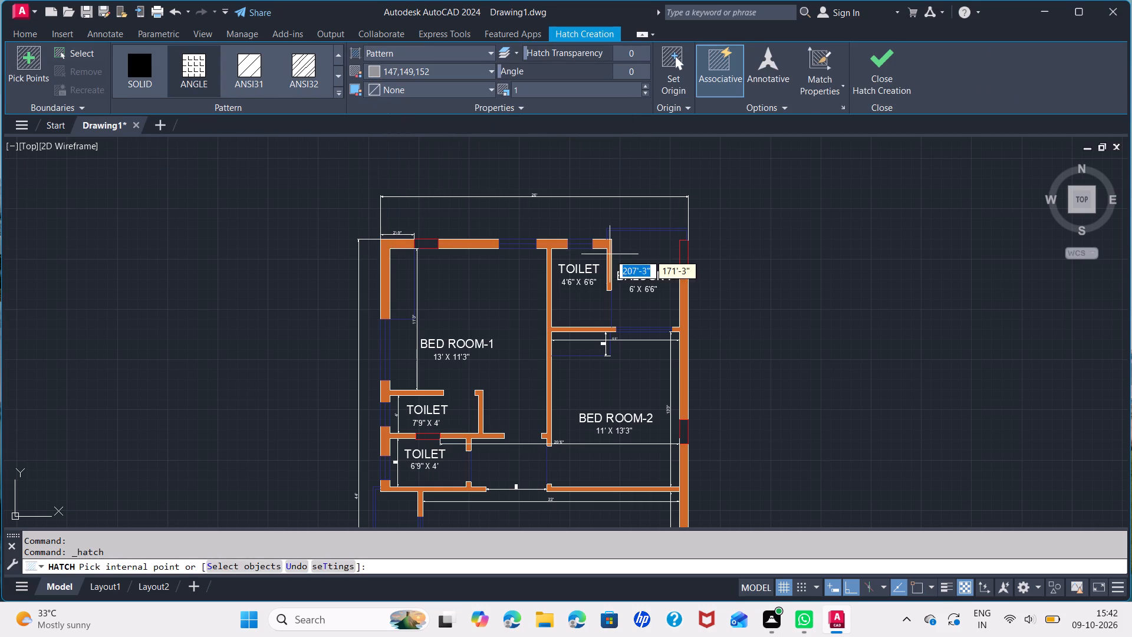
click(646, 306)
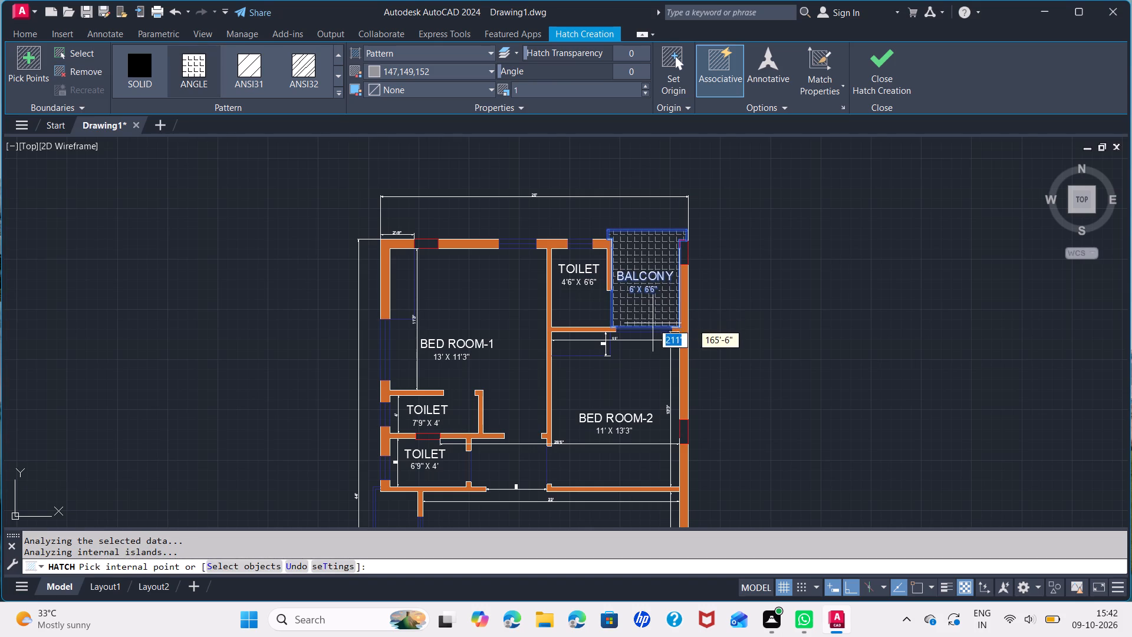
key(Escape)
scroll(730, 313, down, 1)
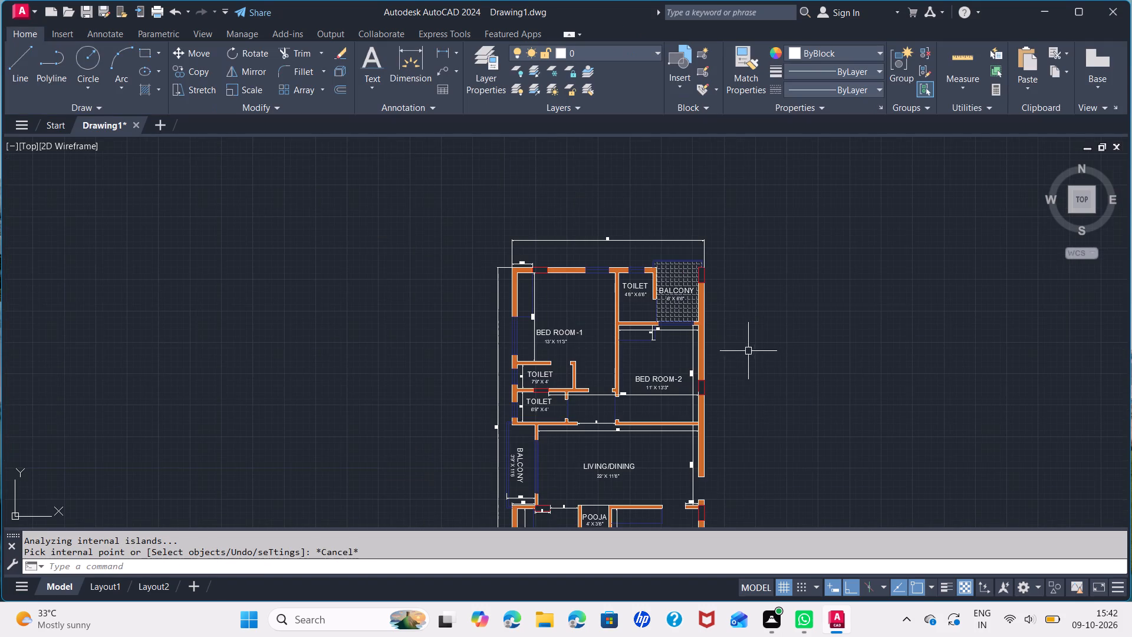
middle_drag(750, 364, 685, 266)
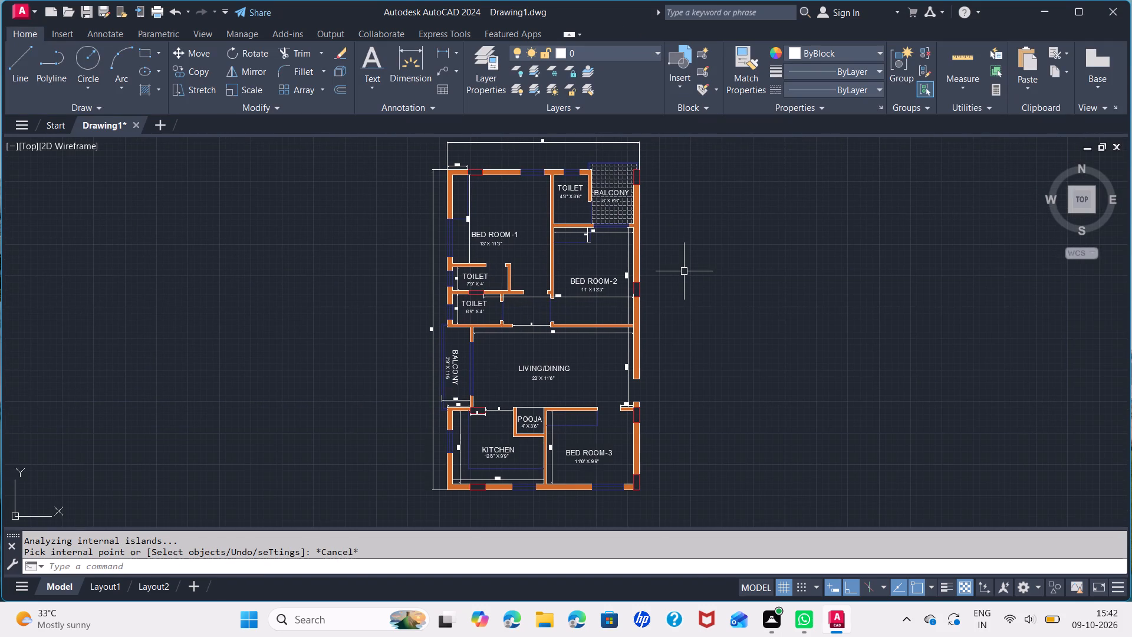